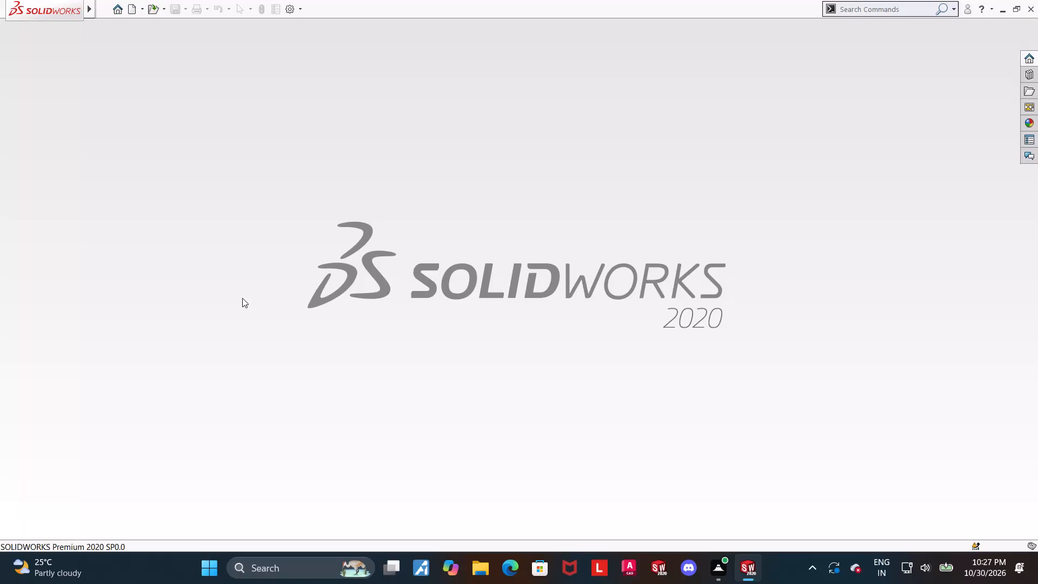
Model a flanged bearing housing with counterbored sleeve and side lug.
Create a new part document.
left_click(132, 8)
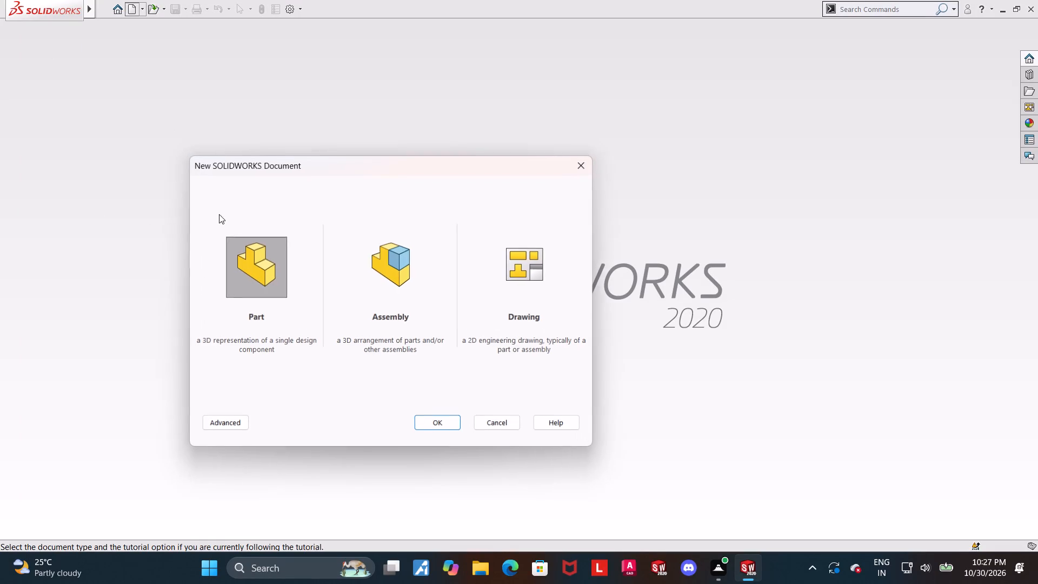
double_click(260, 266)
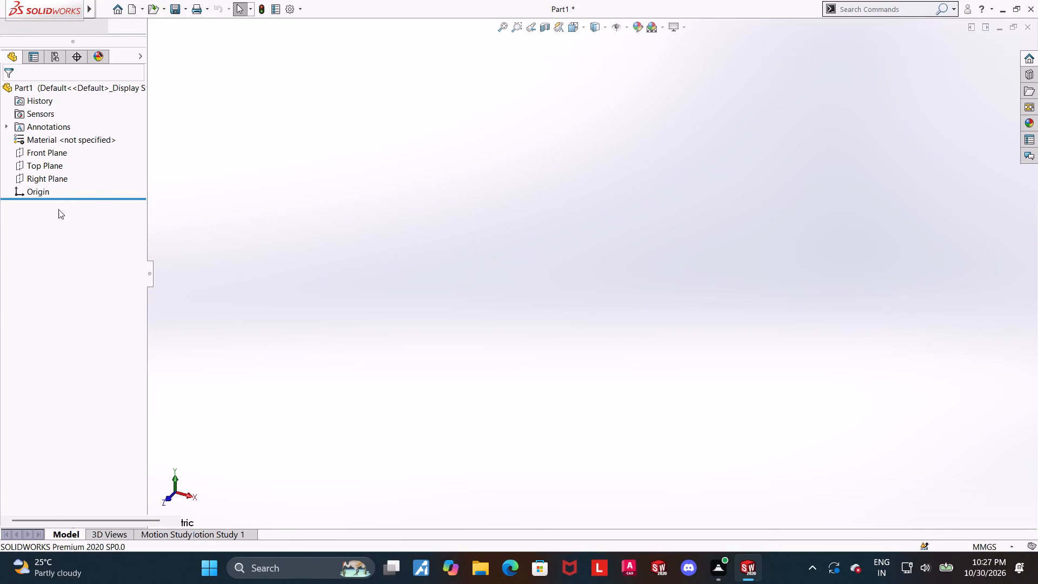
Start a sketch on the Top Plane.
left_click(84, 217)
left_click(95, 198)
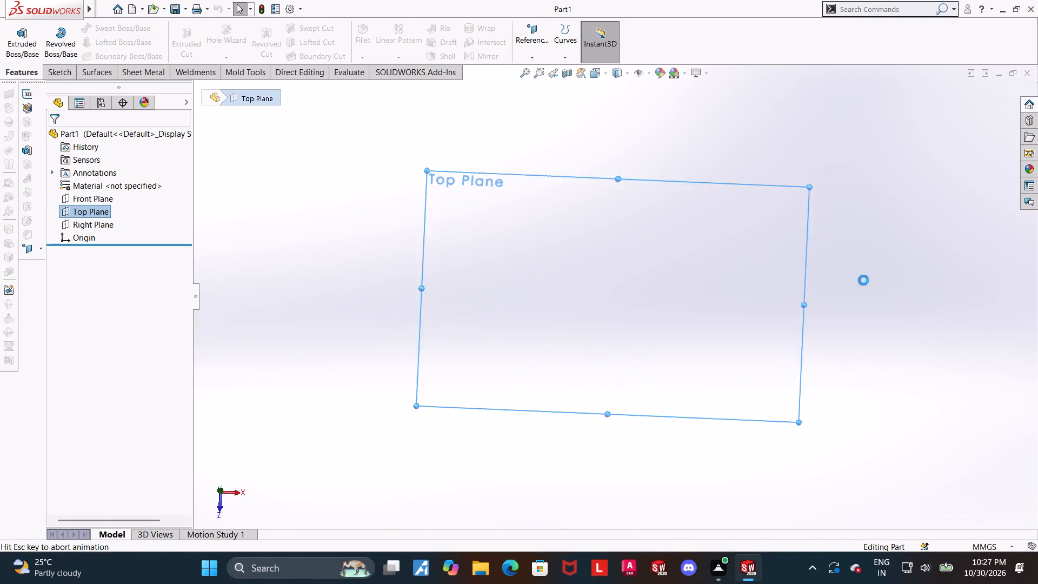
scroll(863, 286, "up", 1)
scroll(847, 294, "down", 1)
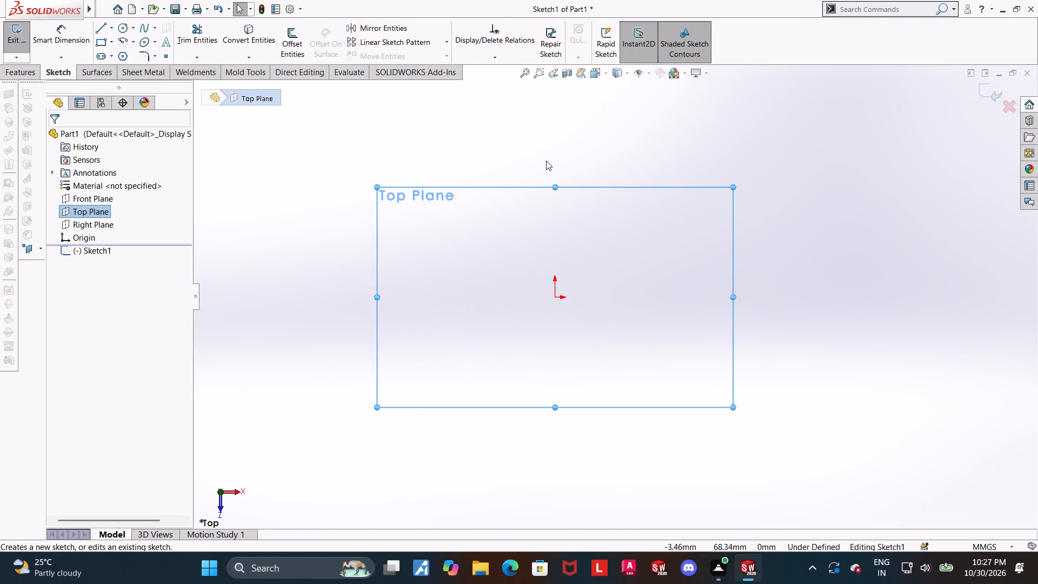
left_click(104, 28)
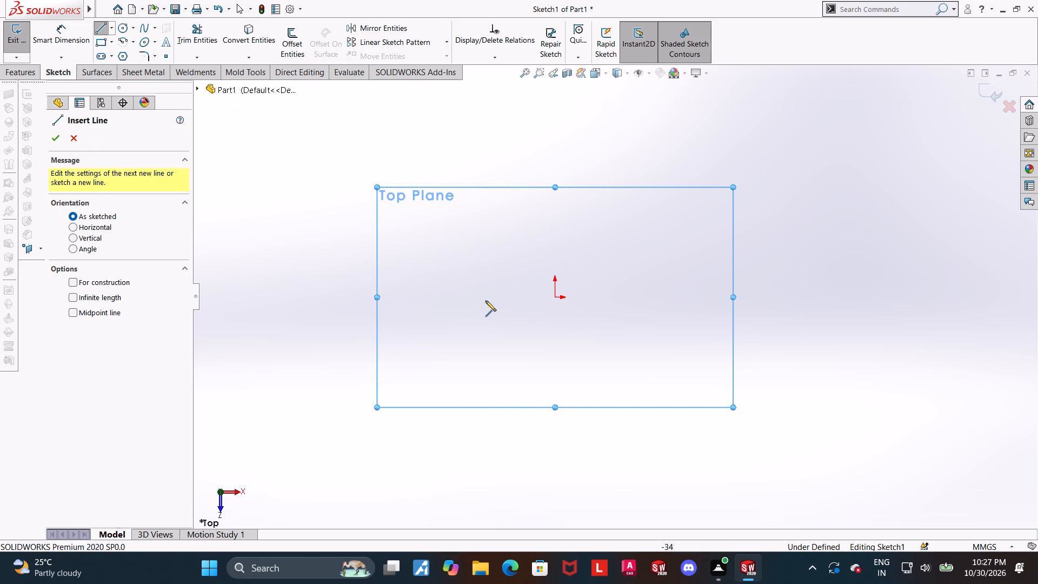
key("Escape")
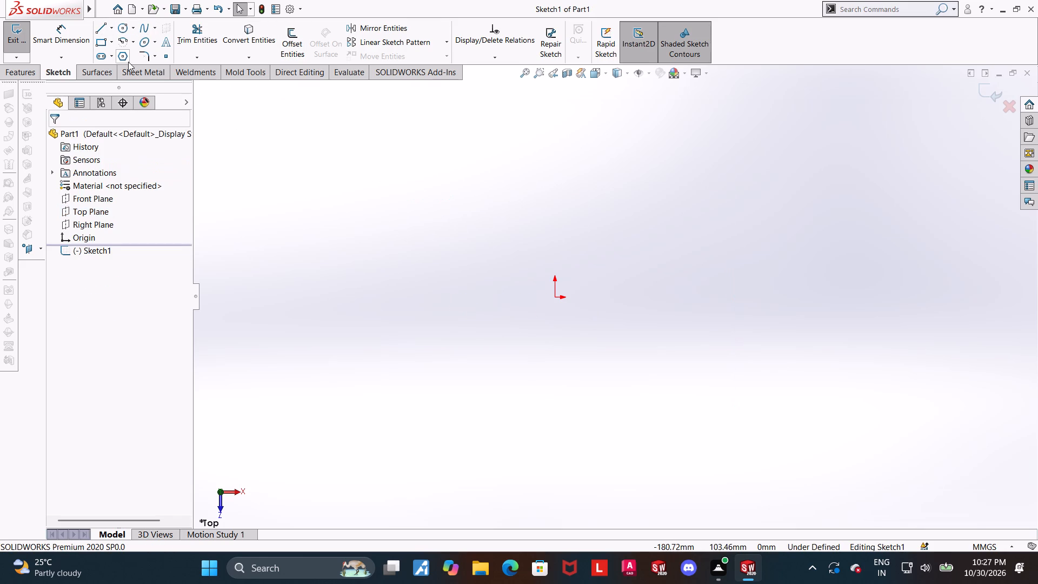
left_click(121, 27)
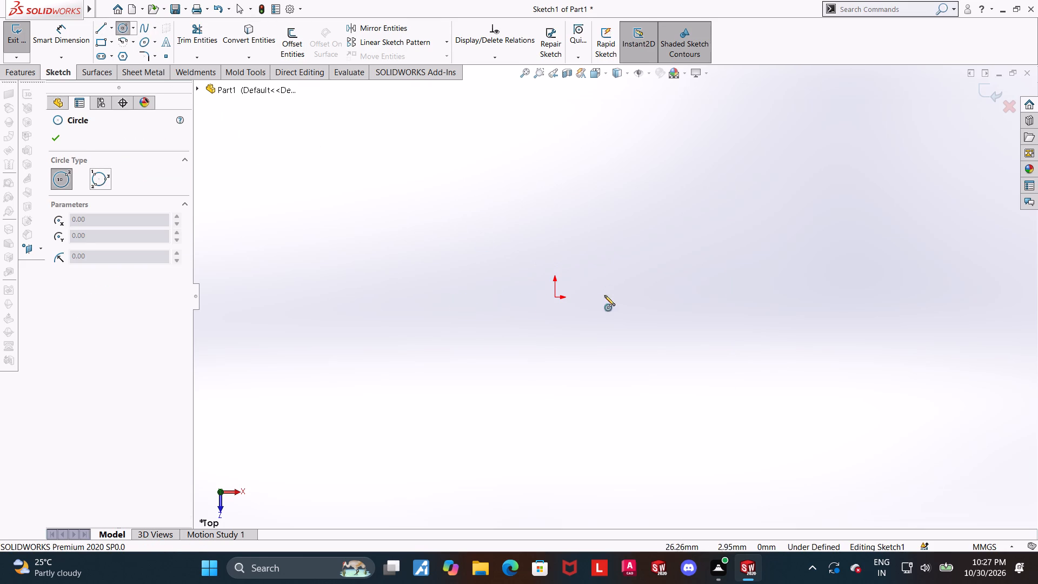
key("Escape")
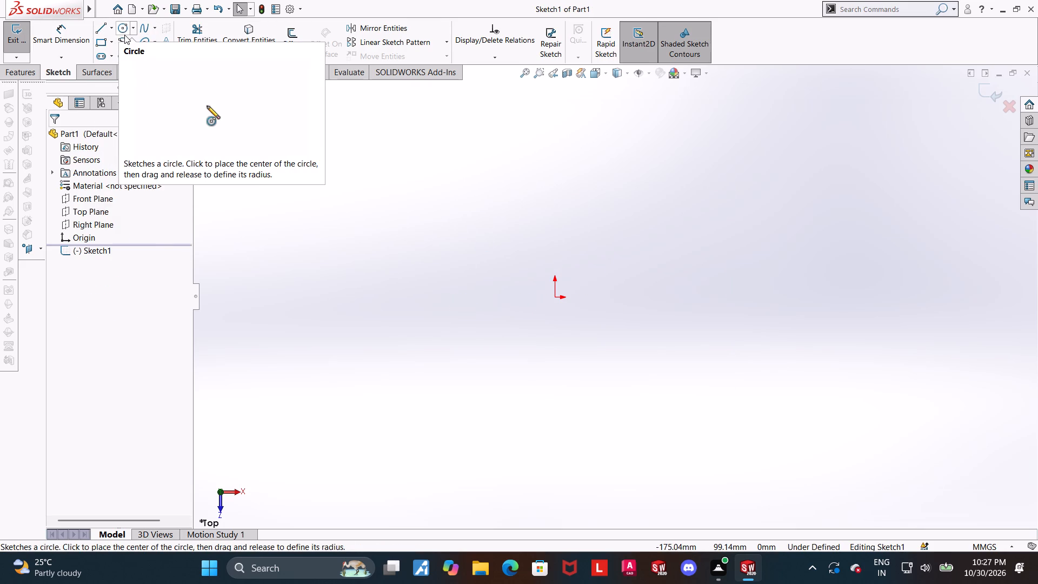
Sketch connected lines around the origin: a vertical side about 48 mm, a horizontal top edge, and a downward-sloping line about 119 mm.
left_click(99, 28)
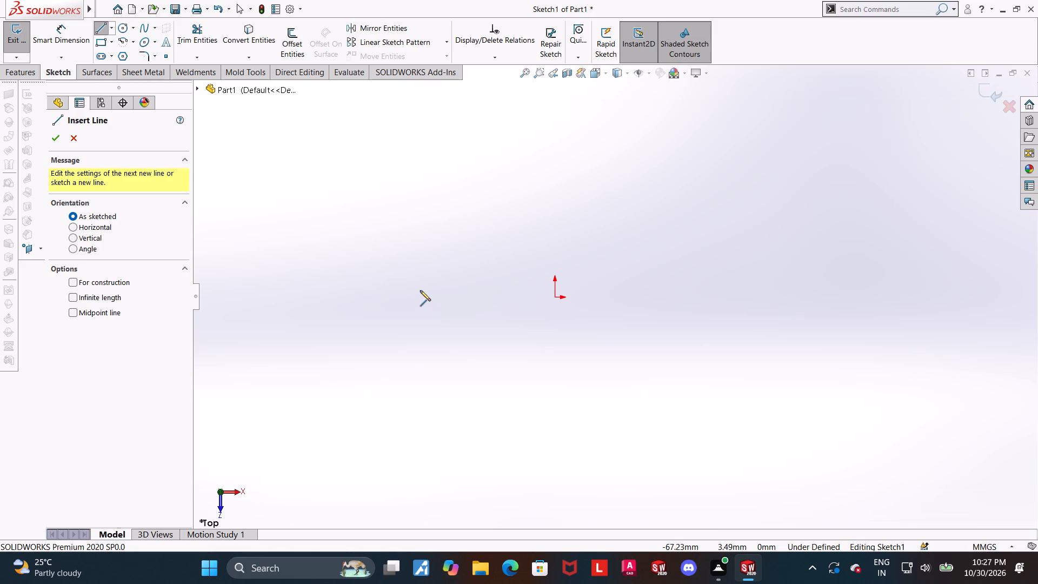
left_click(420, 300)
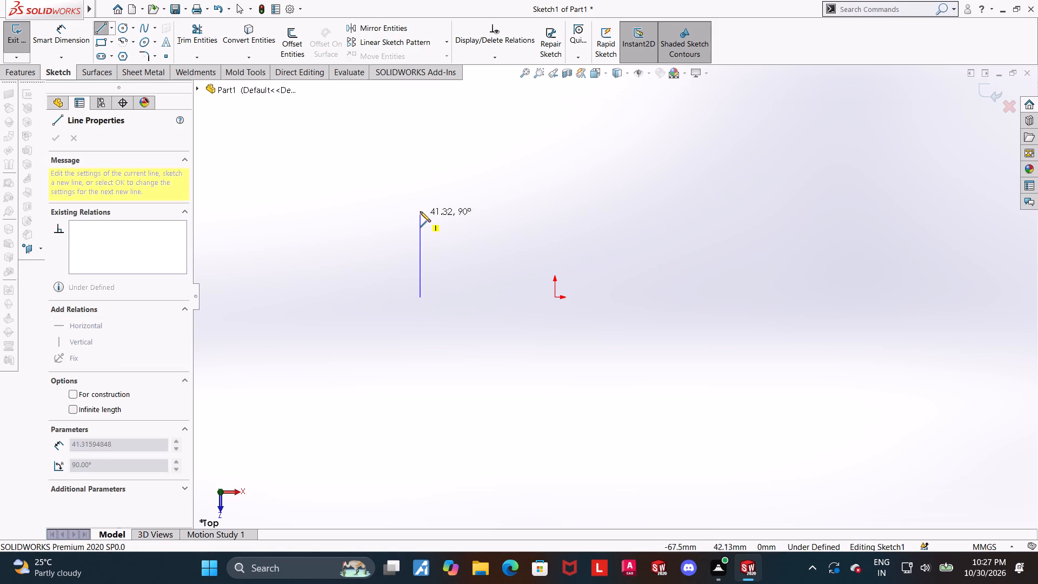
left_click(420, 201)
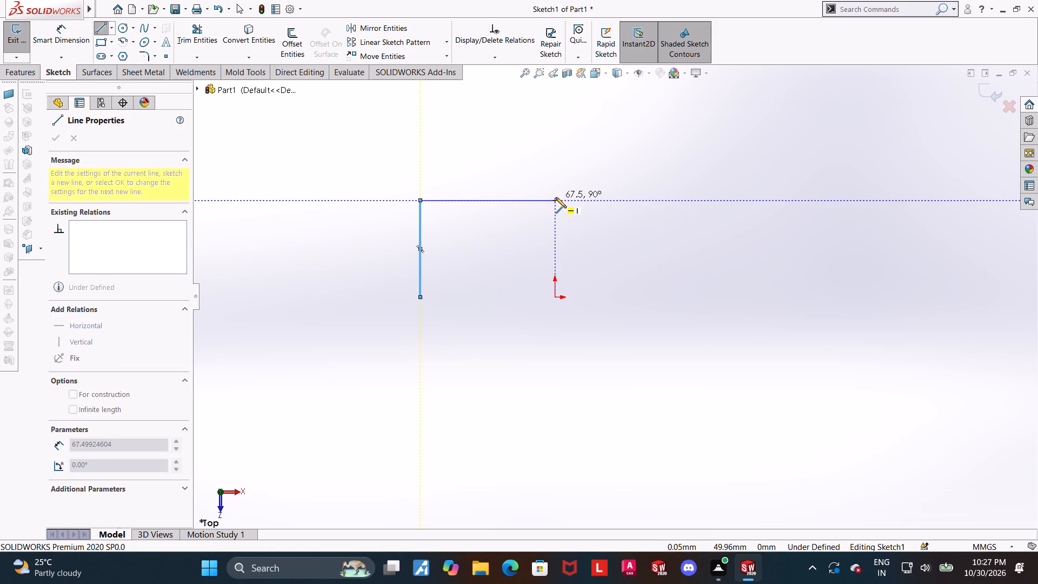
left_click(604, 197)
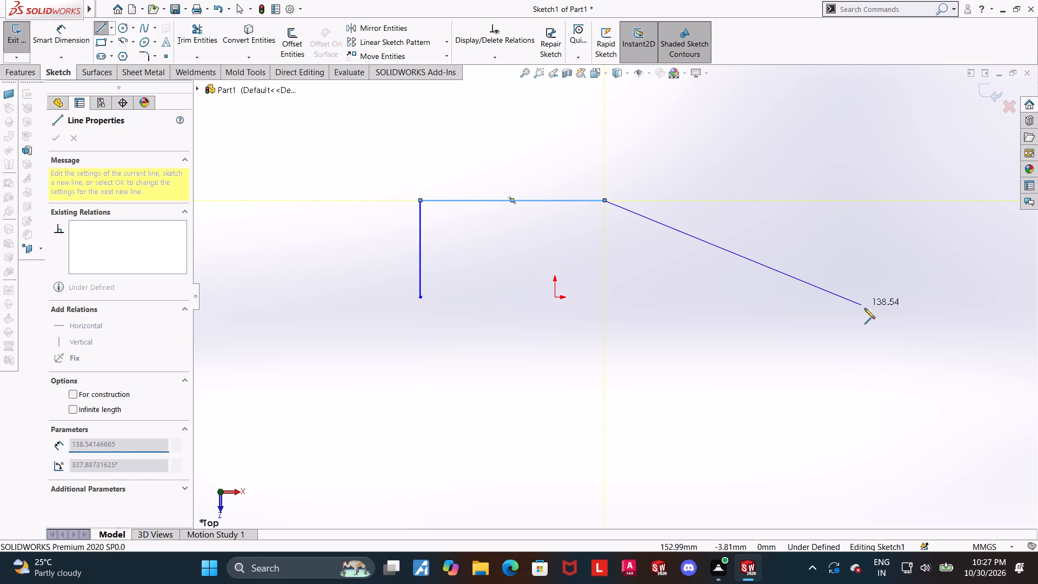
left_click(809, 322)
key("Escape")
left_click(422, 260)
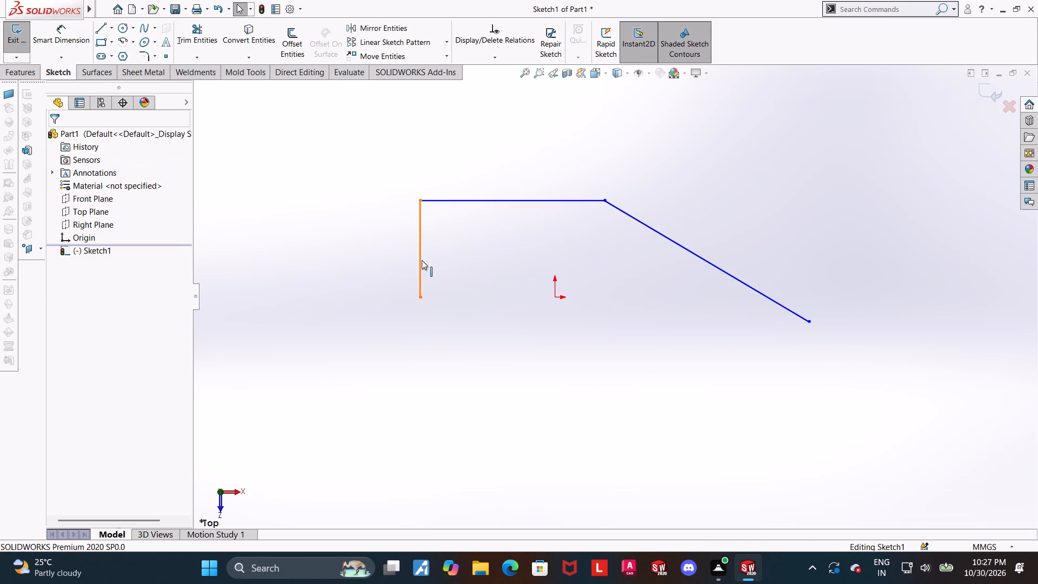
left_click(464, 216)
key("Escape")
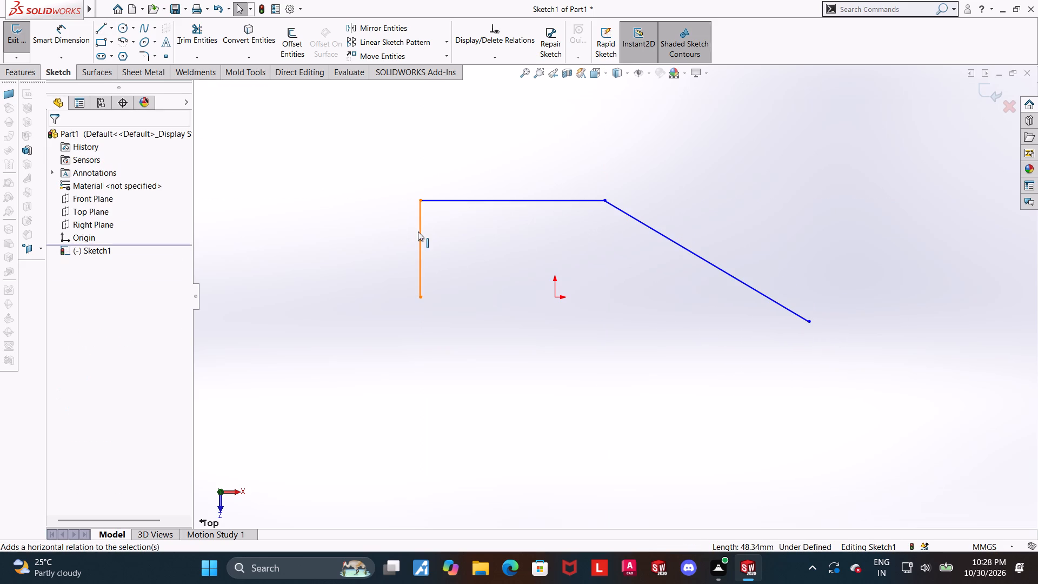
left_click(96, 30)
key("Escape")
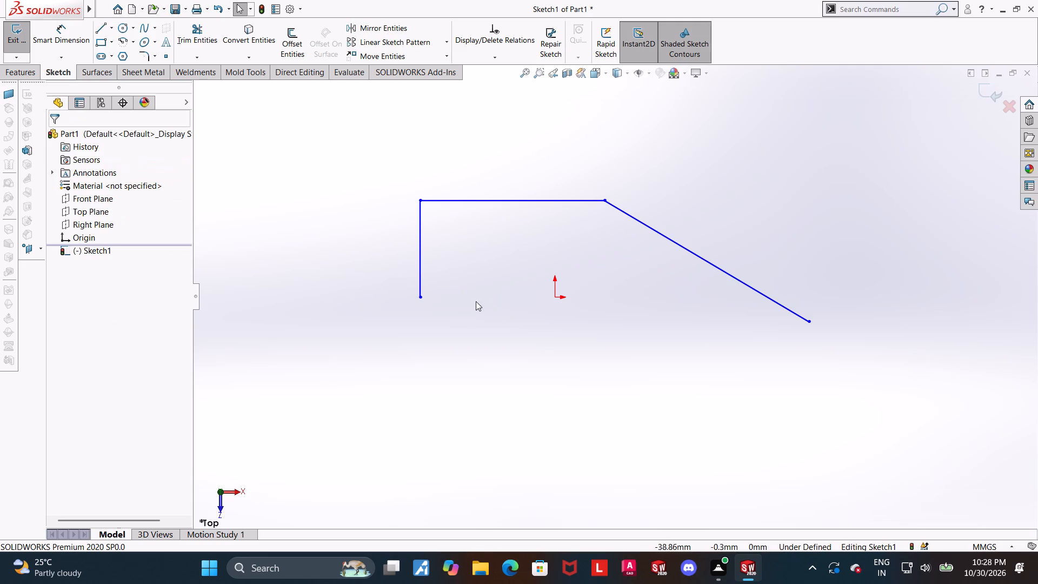
Lengthen the vertical line by moving its free lower endpoint down to about 44 mm below the origin.
left_click_drag(422, 298, 423, 385)
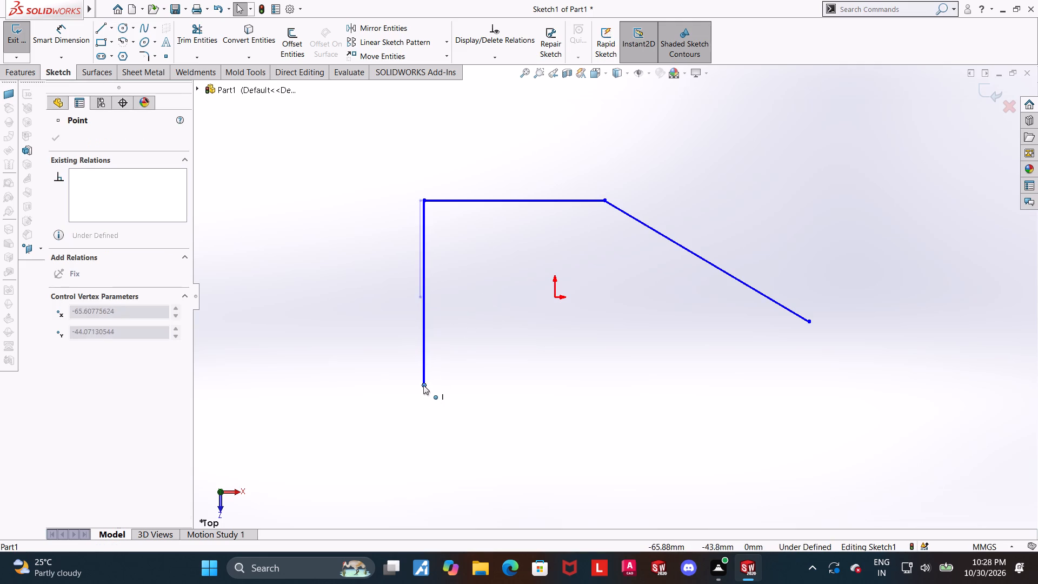
left_click_drag(423, 385, 423, 384)
left_click(589, 441)
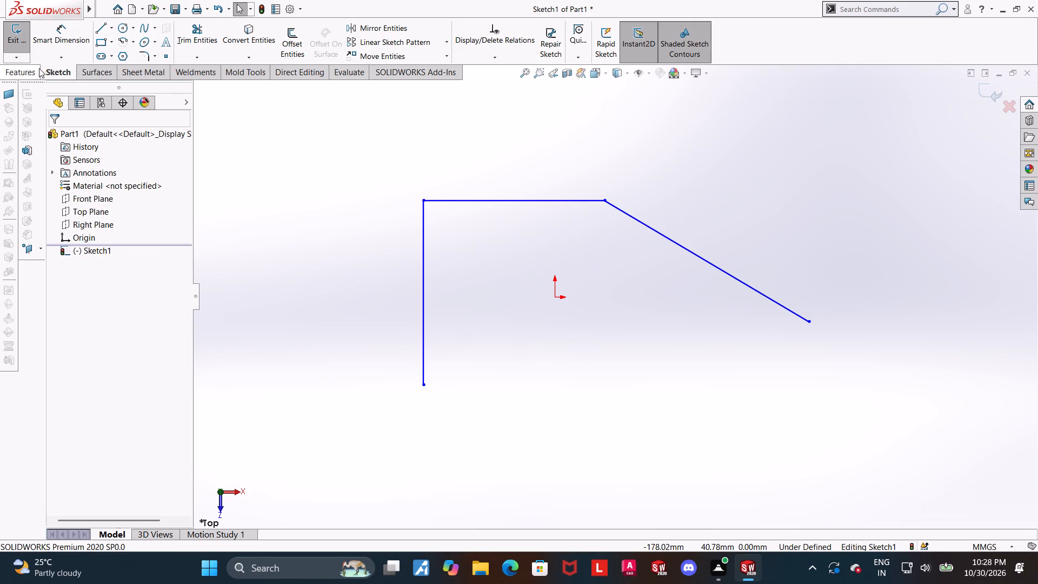
Close the profile with a horizontal base line about 164 mm long and a sloping line about 43 mm up to the open endpoint.
left_click(101, 27)
left_click(425, 386)
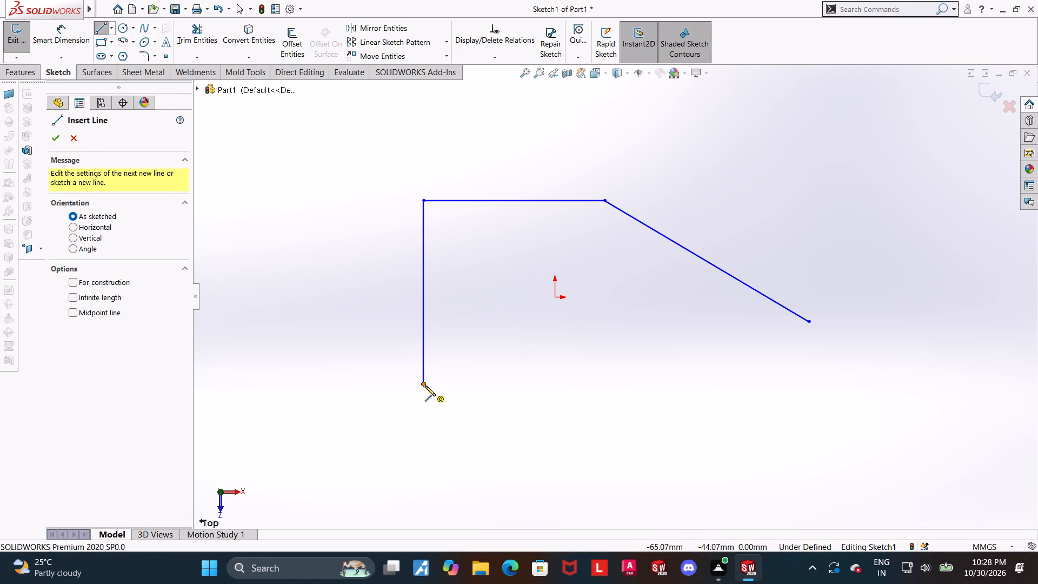
left_click(750, 383)
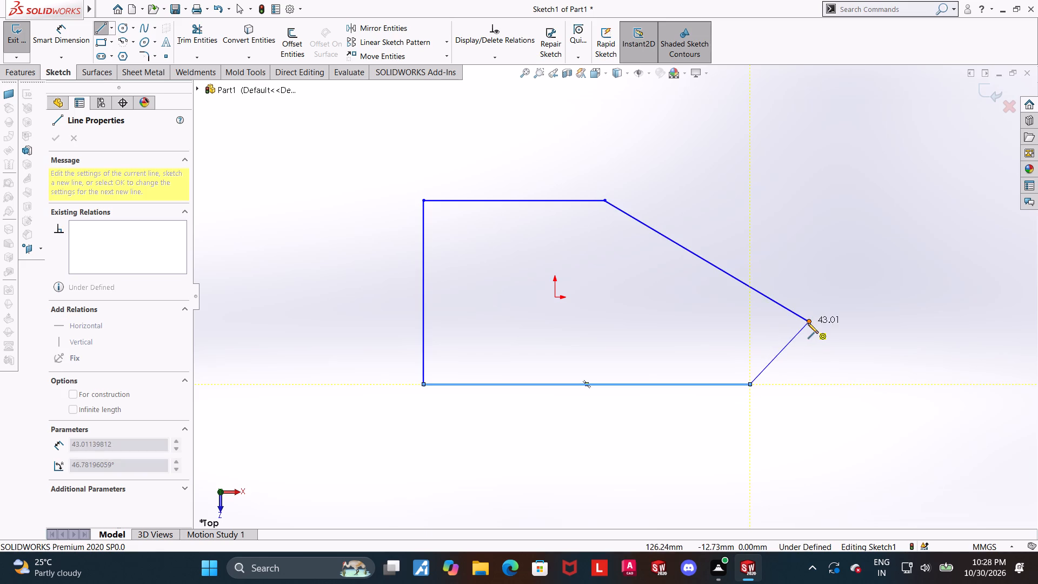
left_click(808, 323)
key("Escape")
scroll(873, 336, "down", 1)
key("Escape")
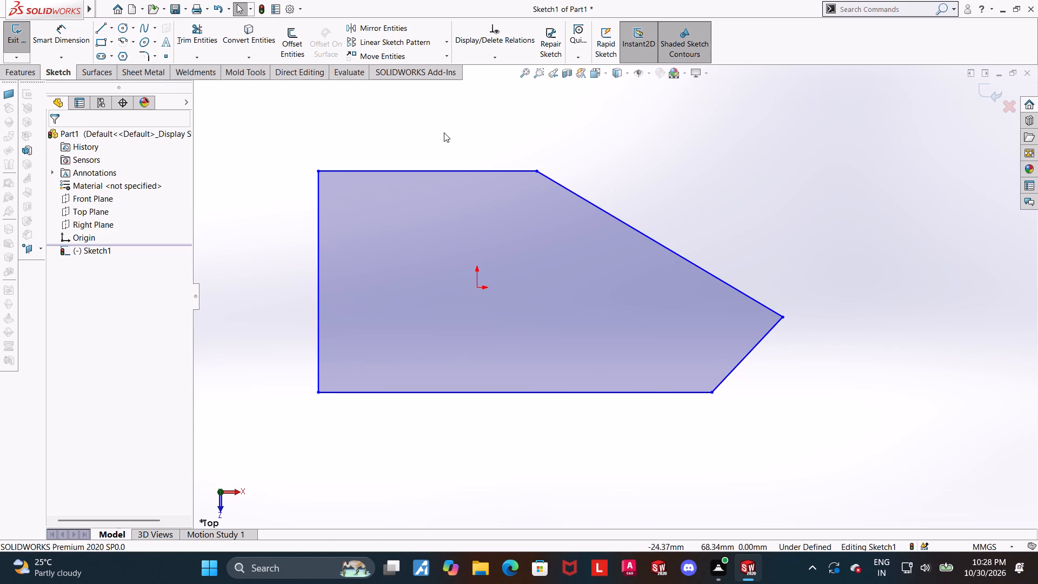
Fillet the profile's pointed right-hand corner, between the two sloping lines, with a 15 mm radius.
left_click(146, 55)
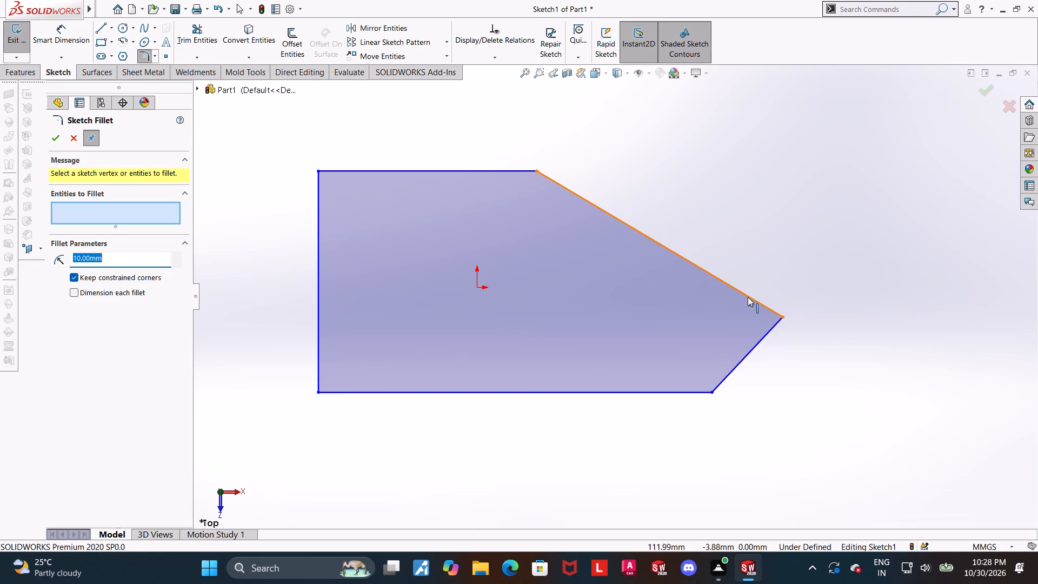
left_click(756, 299)
left_click(773, 330)
left_click_drag(117, 261, 116, 261)
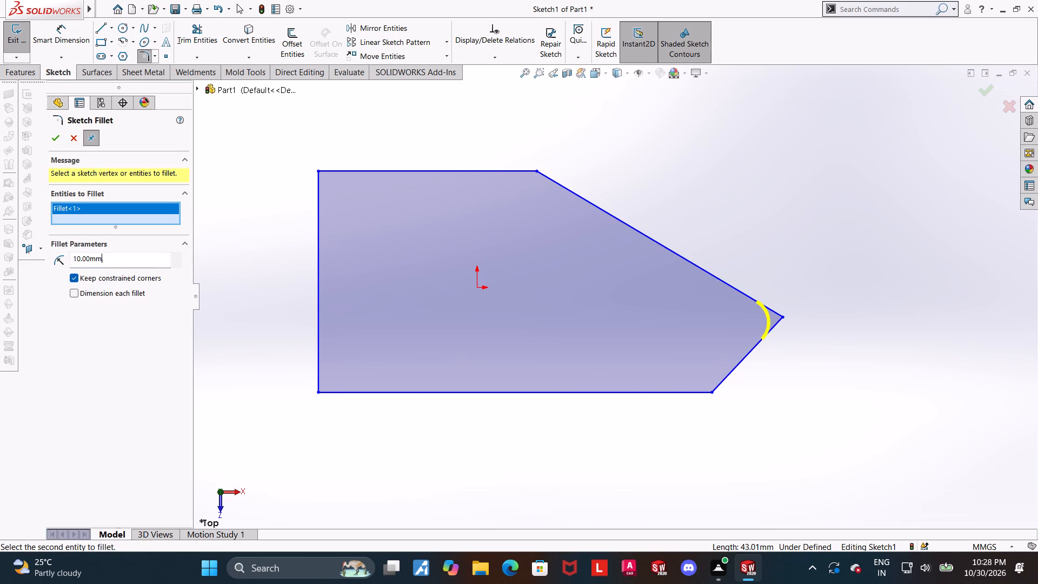
left_click_drag(116, 261, 0, 260)
key("1")
key("5")
key("Return")
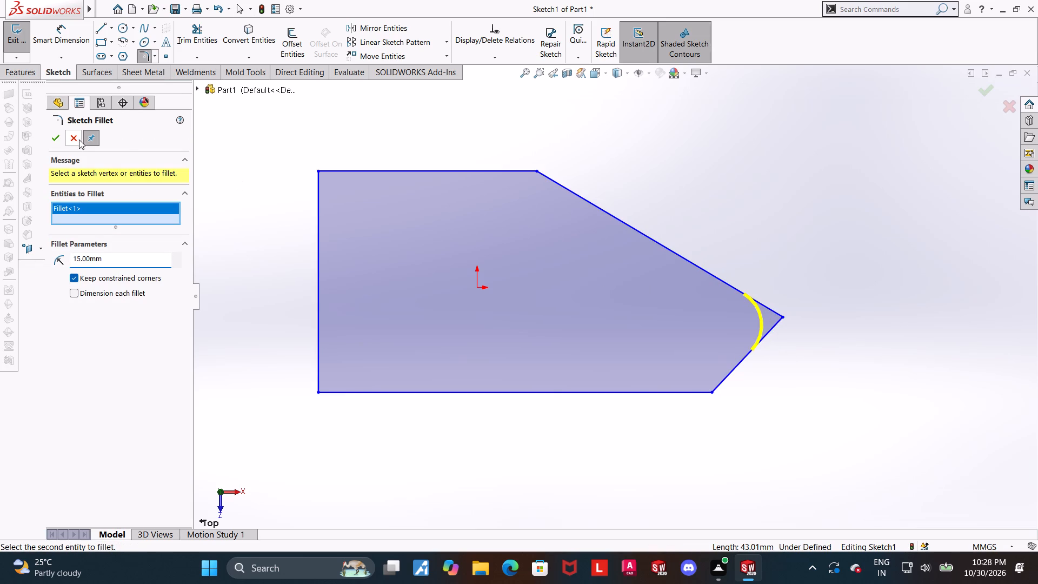
left_click(56, 134)
left_click(766, 237)
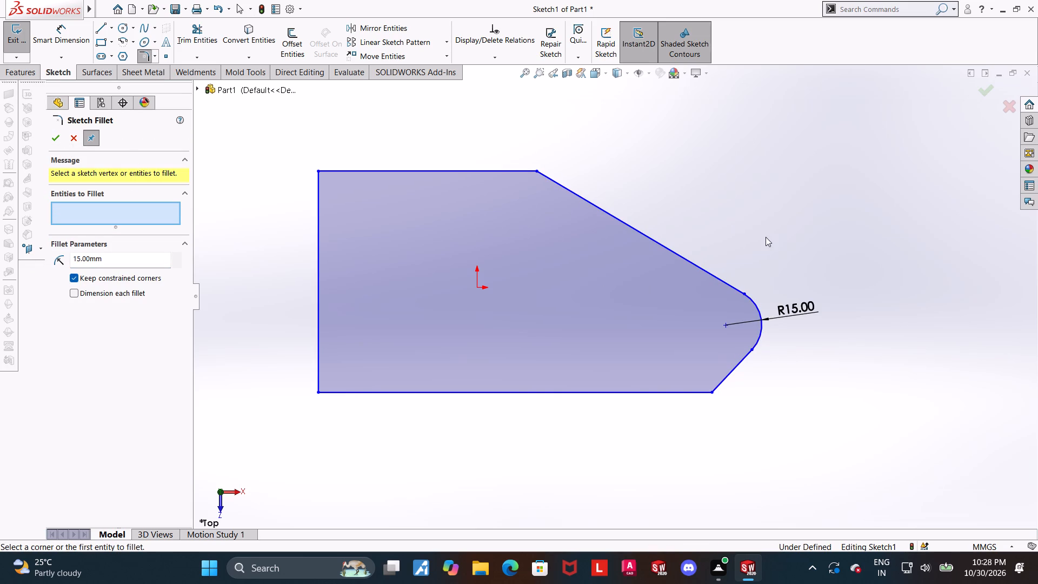
left_click(50, 138)
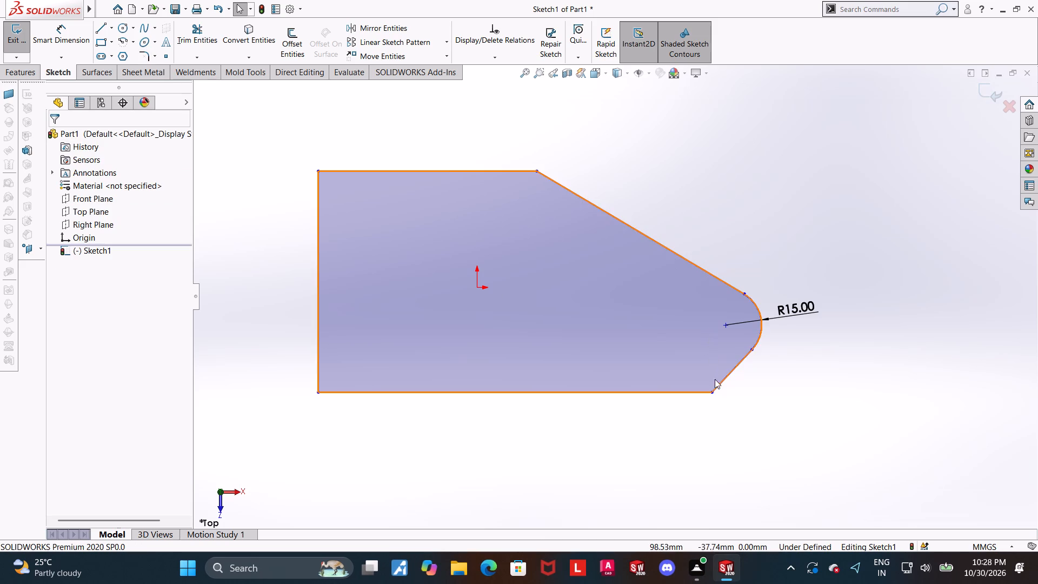
Fillet the four remaining sharp corners of the profile with a 15 mm radius.
scroll(715, 380, "up", 1)
scroll(734, 365, "down", 1)
scroll(668, 343, "up", 1)
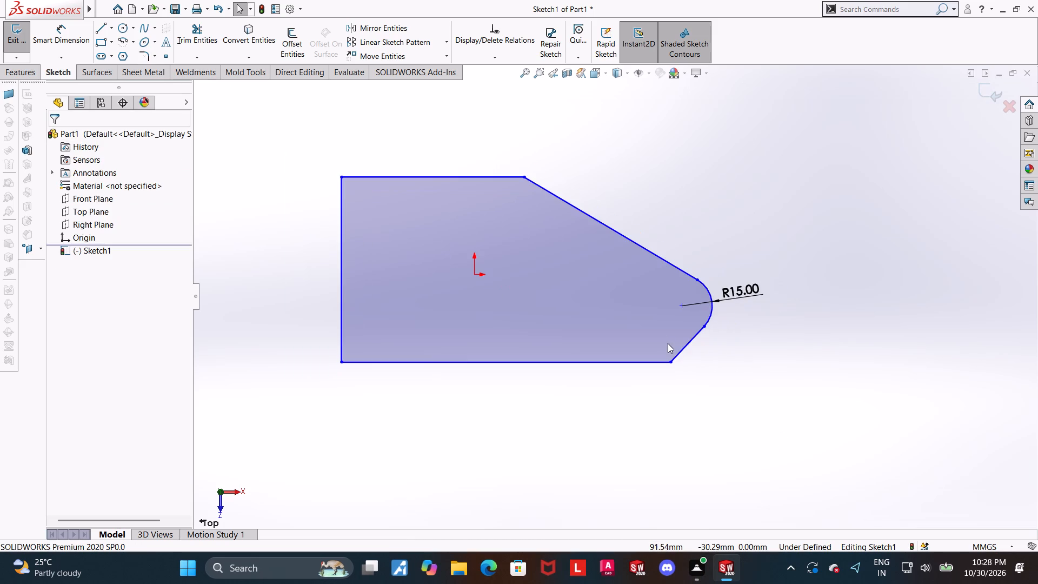
scroll(652, 303, "down", 1)
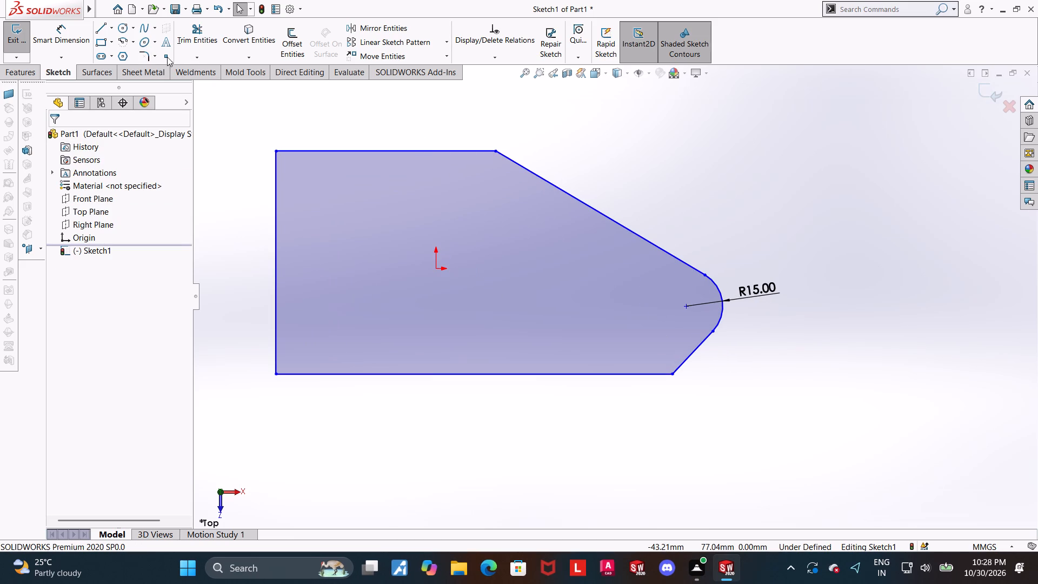
left_click(143, 52)
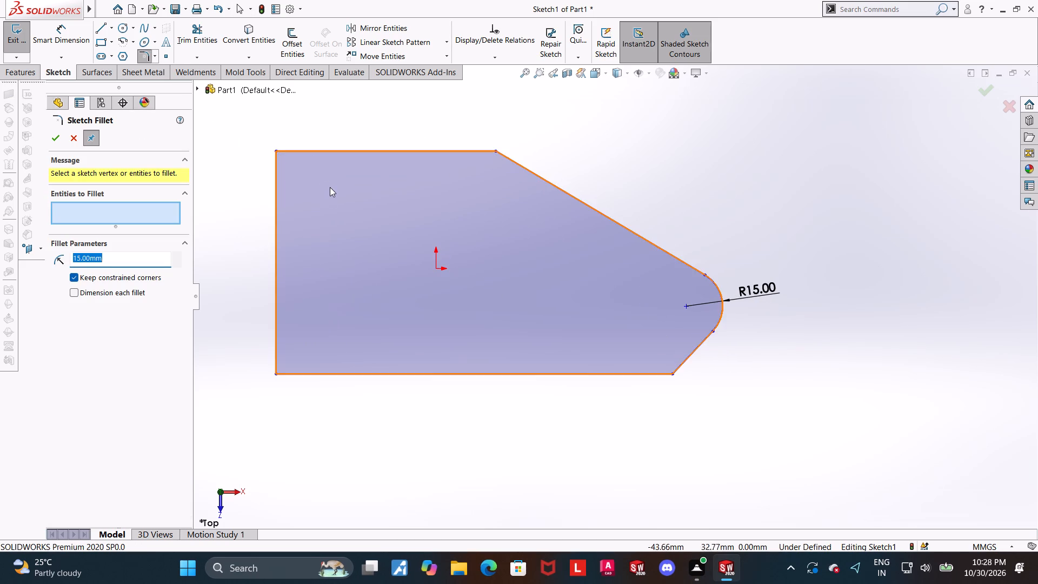
left_click(278, 150)
left_click(496, 150)
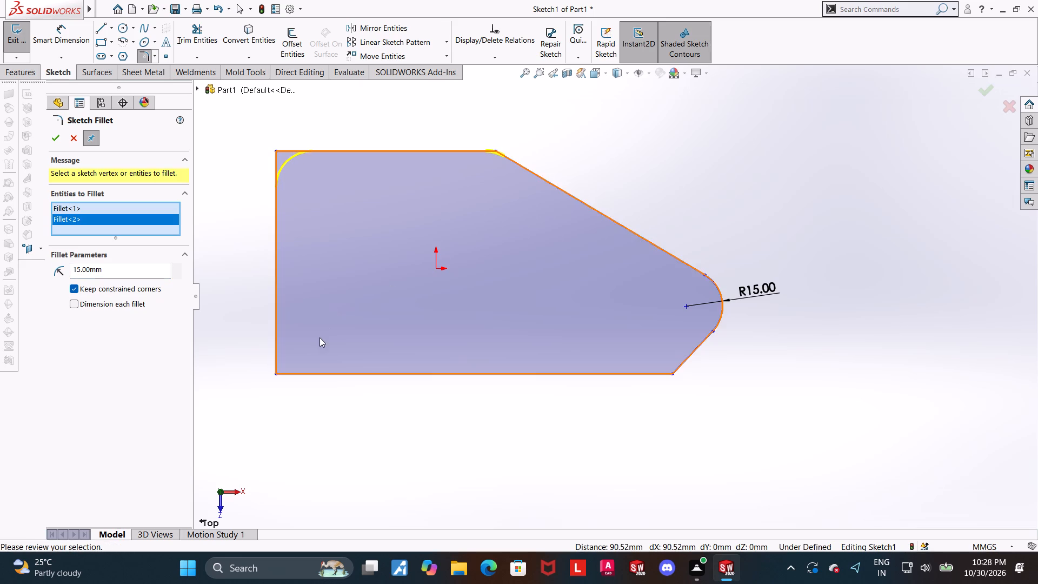
left_click(275, 371)
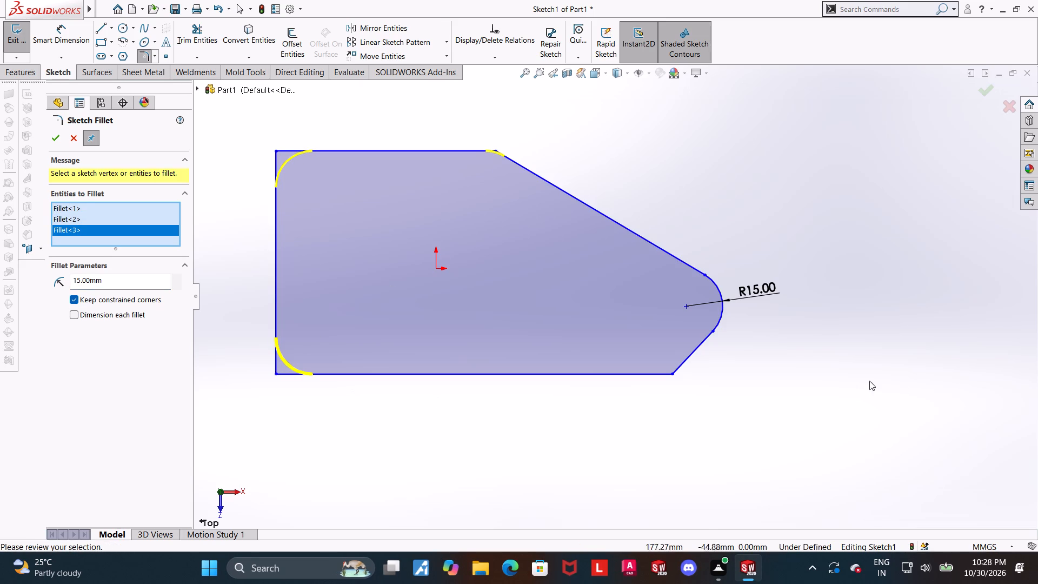
left_click(671, 375)
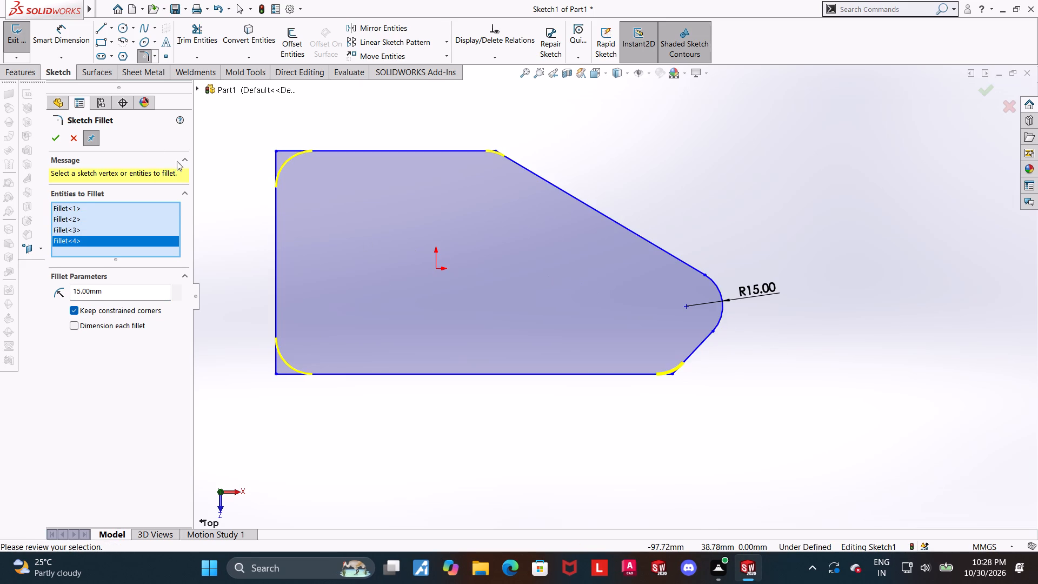
left_click(52, 137)
key("Escape")
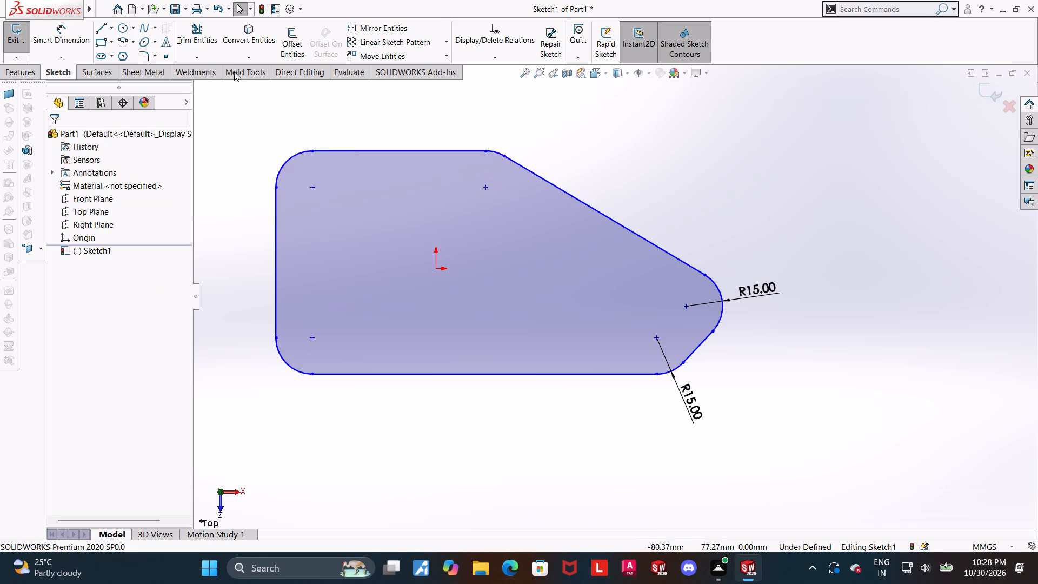
Draw a horizontal centerline about 54 mm long from the right end of the profile's top edge, extending beyond the filleted corner.
left_click(111, 27)
left_click(115, 51)
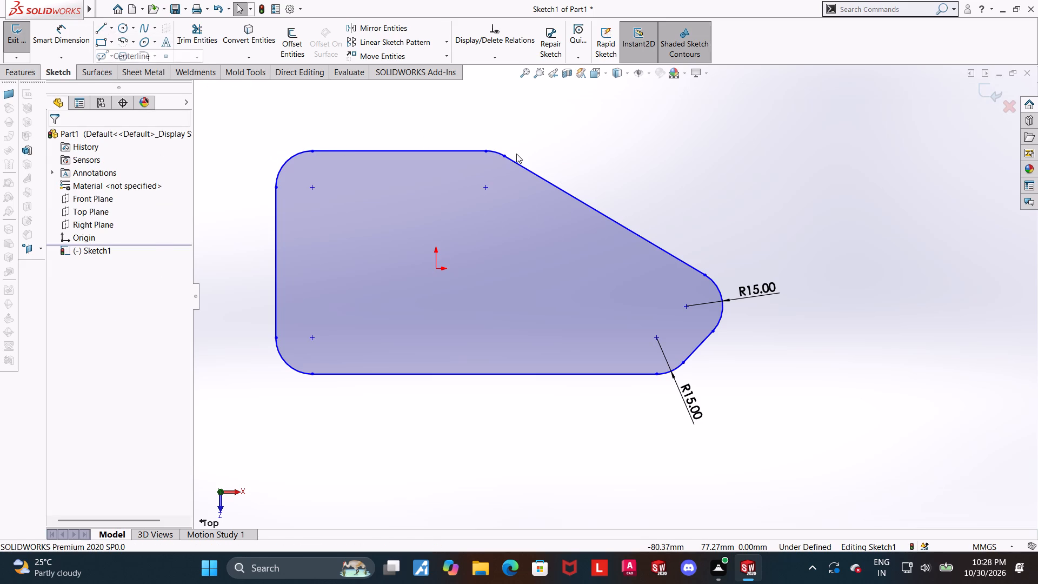
left_click(474, 150)
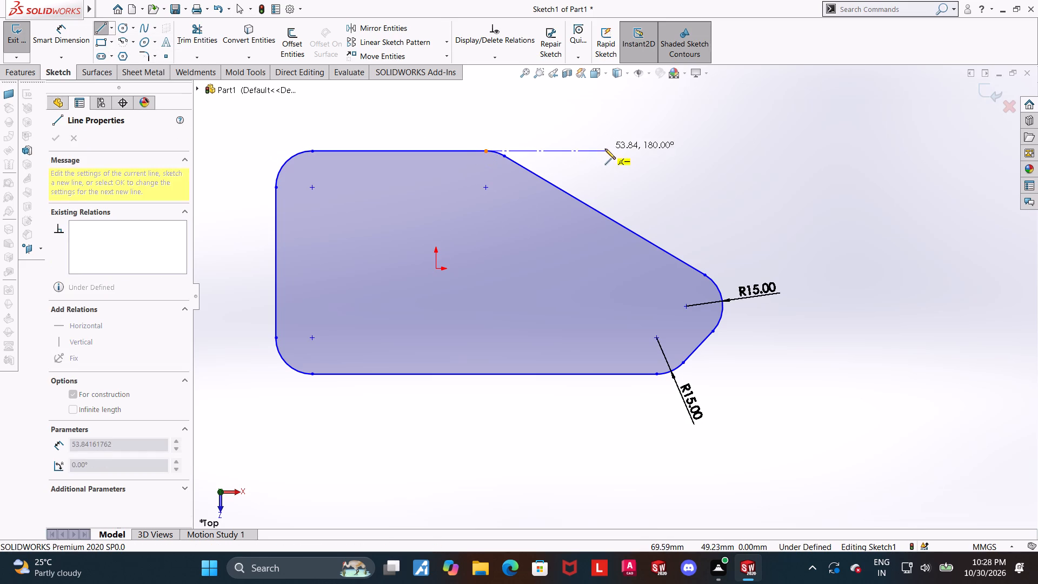
left_click(605, 149)
key("Escape")
key("Escape")
Dimension the angle between the horizontal centerline and the long sloping line as 30°.
left_click(35, 37)
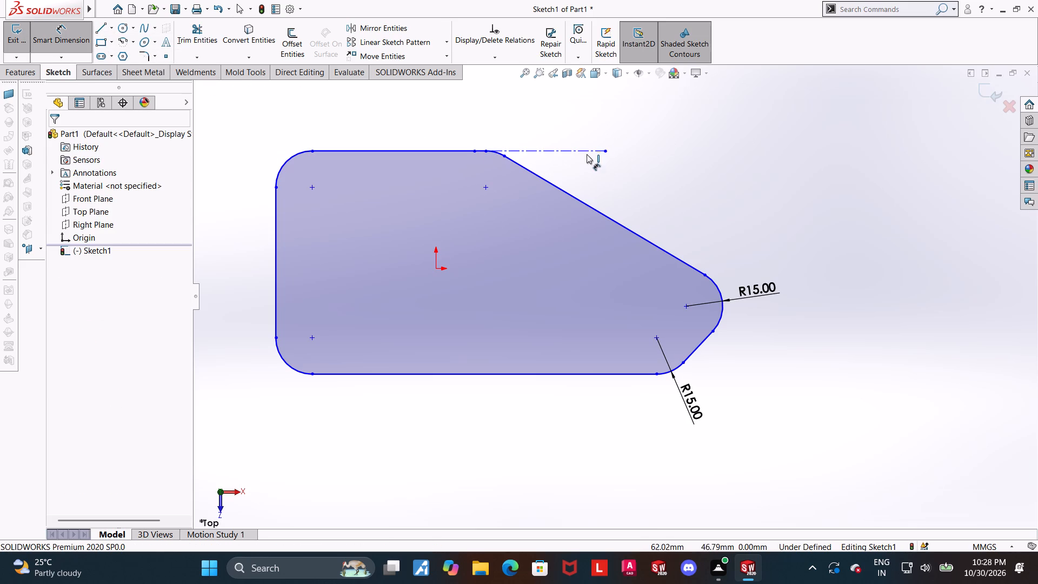
left_click(585, 152)
left_click(569, 194)
left_click(590, 177)
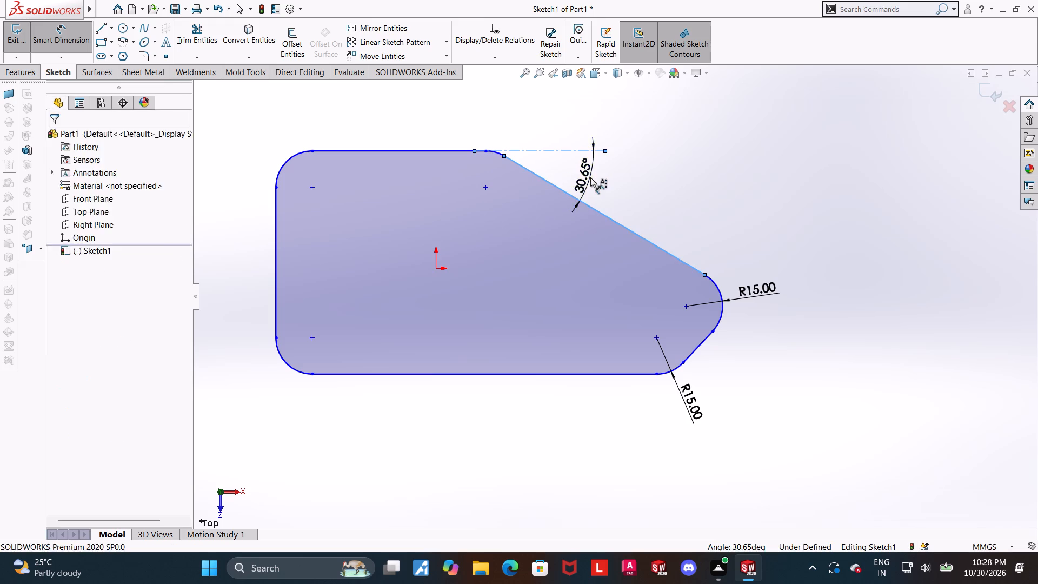
type("30")
key("Return")
key("Escape")
key("Escape")
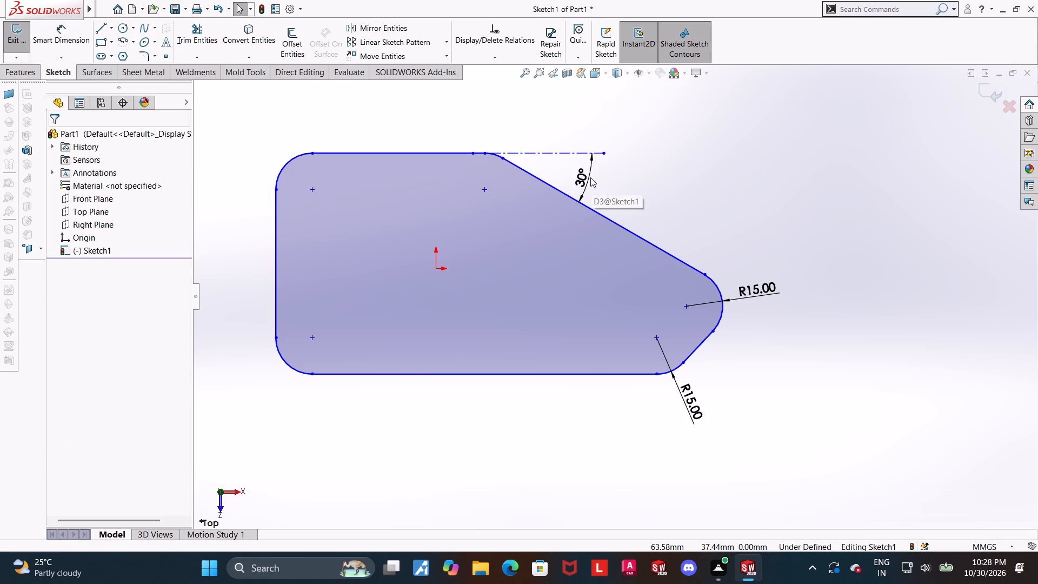
left_click(709, 186)
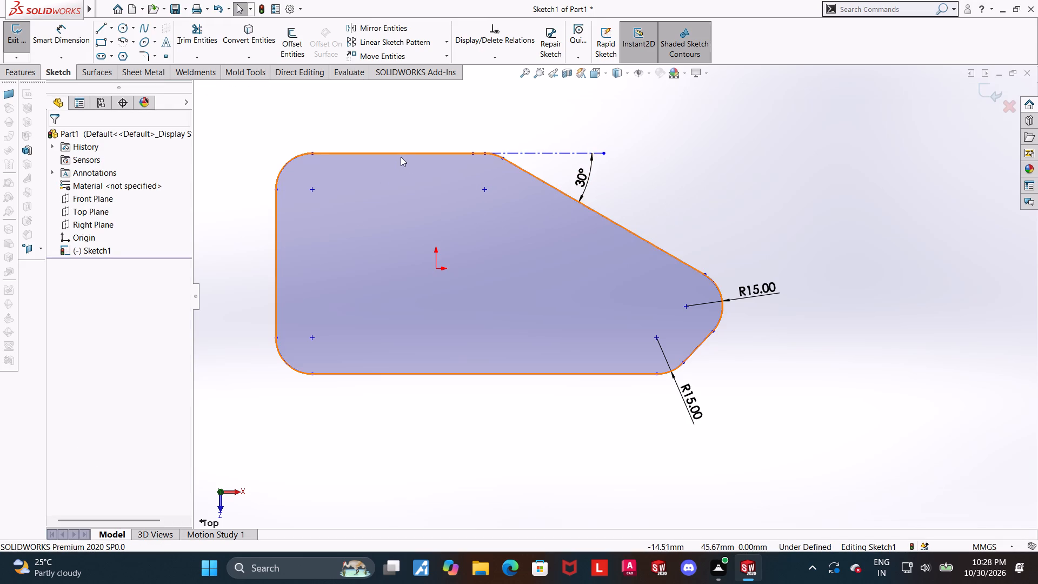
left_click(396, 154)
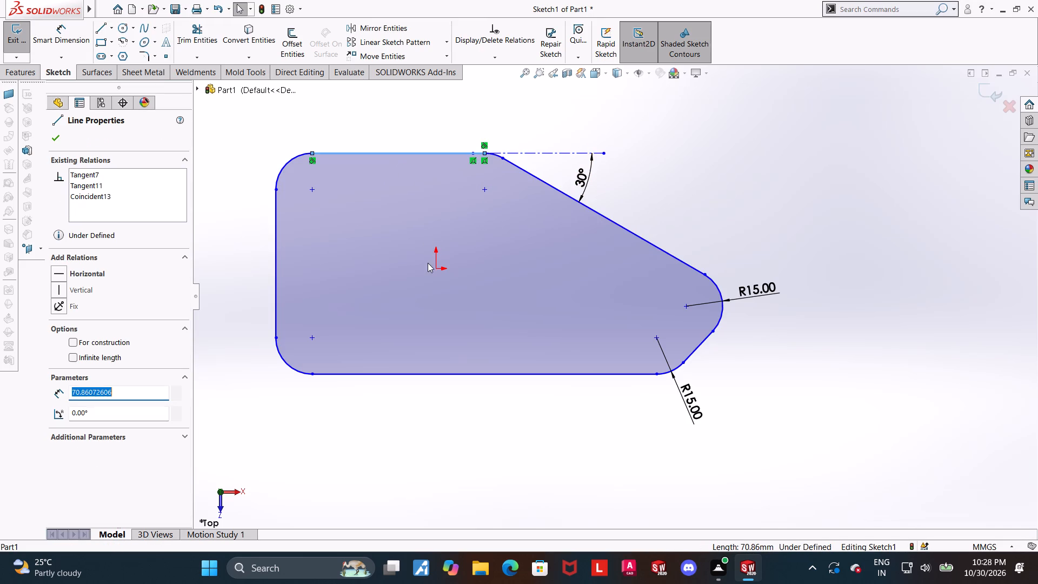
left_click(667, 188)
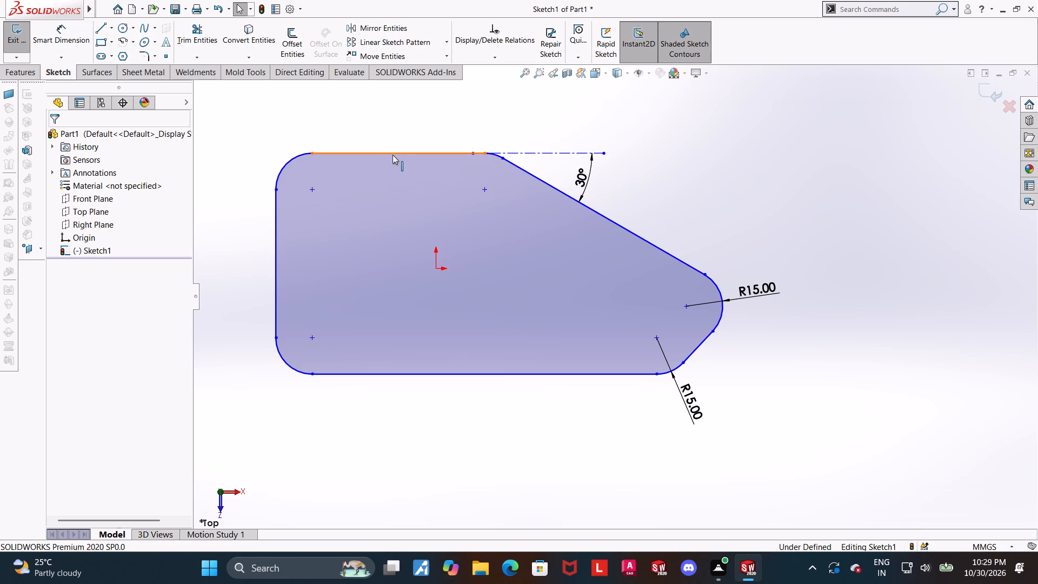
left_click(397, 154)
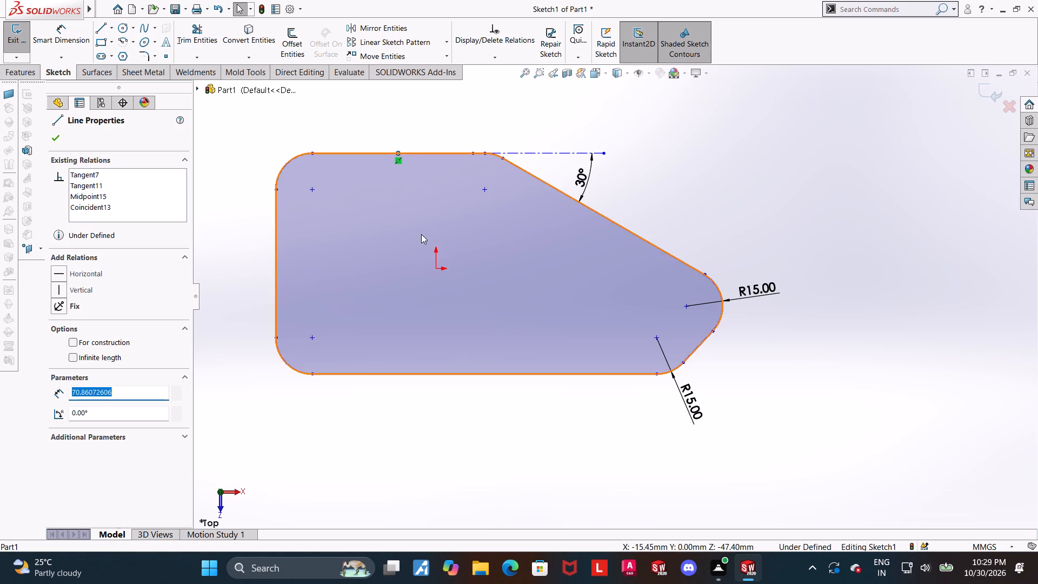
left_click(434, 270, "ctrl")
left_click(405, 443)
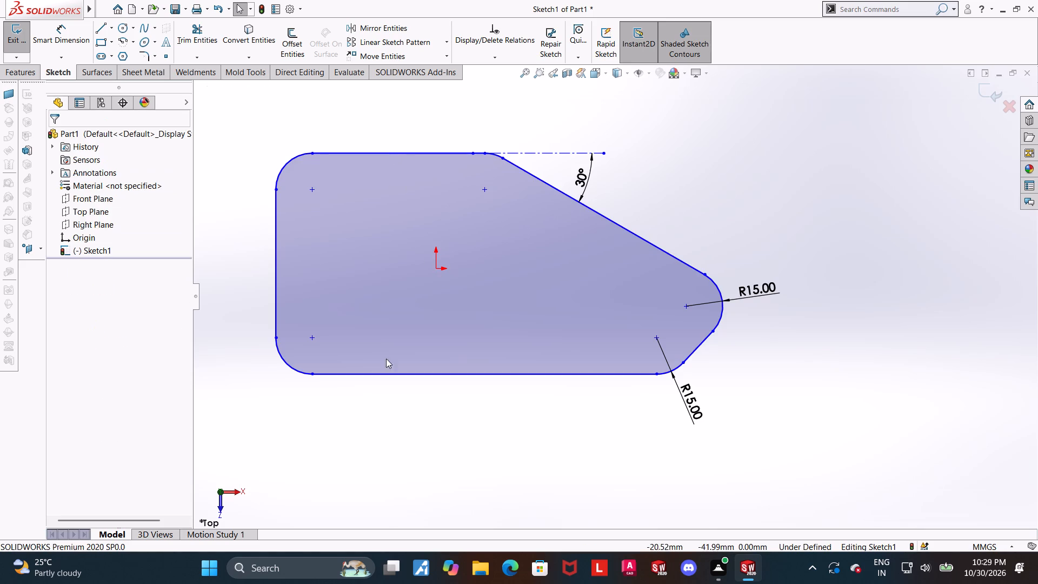
Dimension the horizontal distance from the profile's vertical left edge to the origin as 50 mm.
left_click(53, 22)
left_click(277, 230)
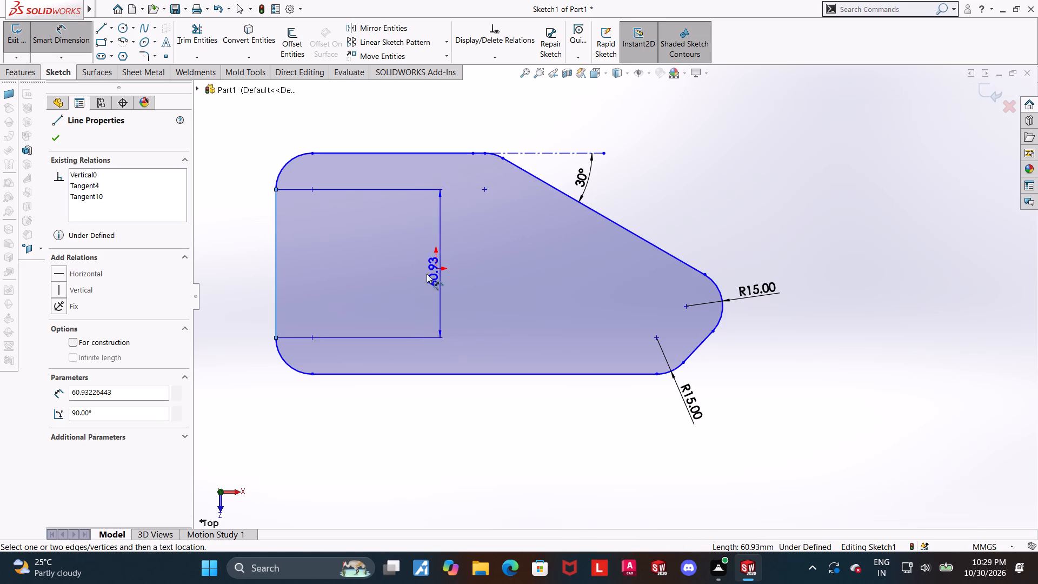
left_click(436, 268)
left_click(318, 115)
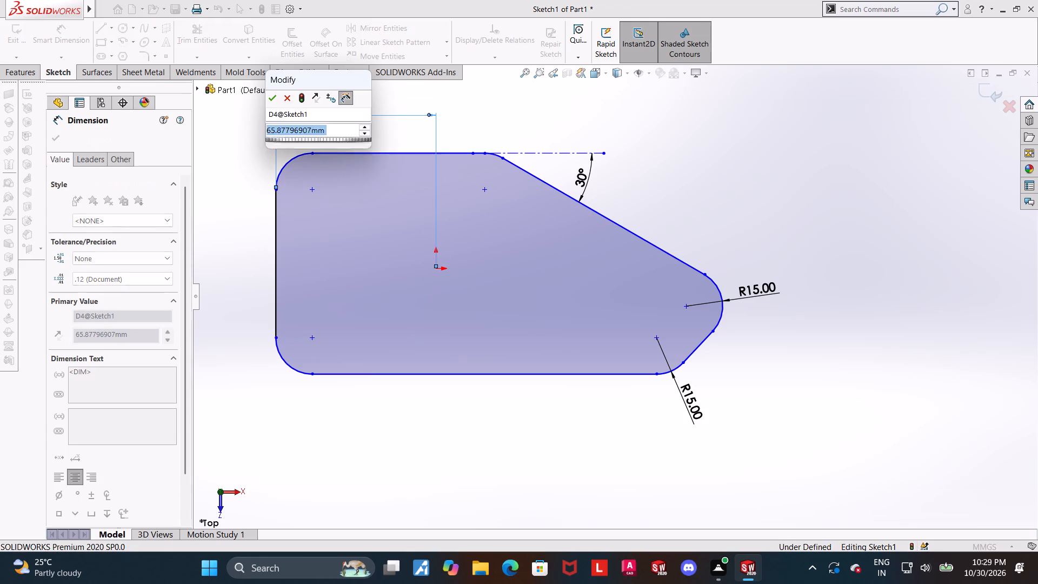
type("50")
key("Return")
key("Escape")
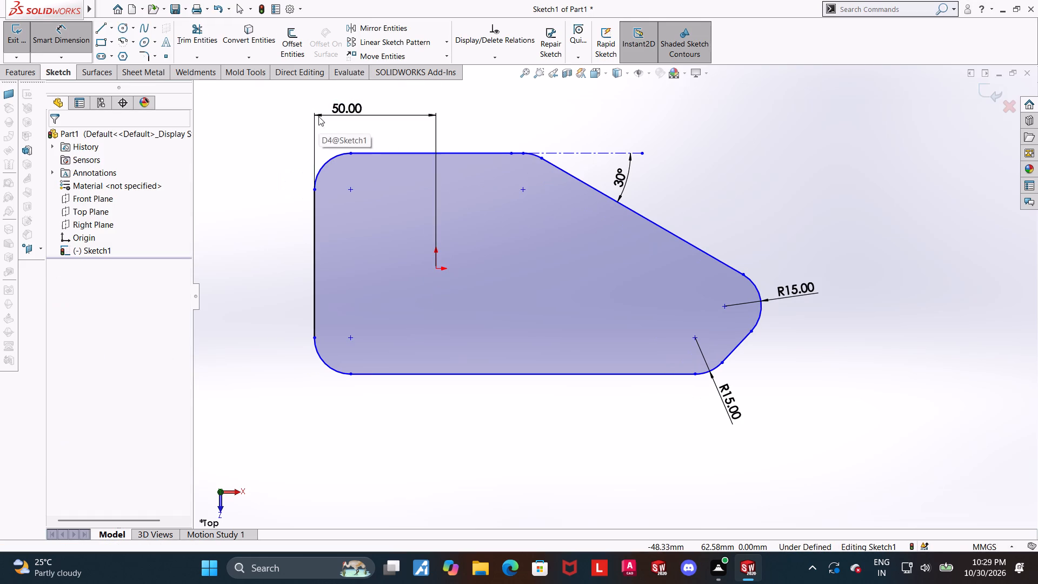
Dimension the distance from the vertical left edge to the center of the right-hand tip's 15 mm arc as 145 mm.
scroll(522, 243, "up", 2)
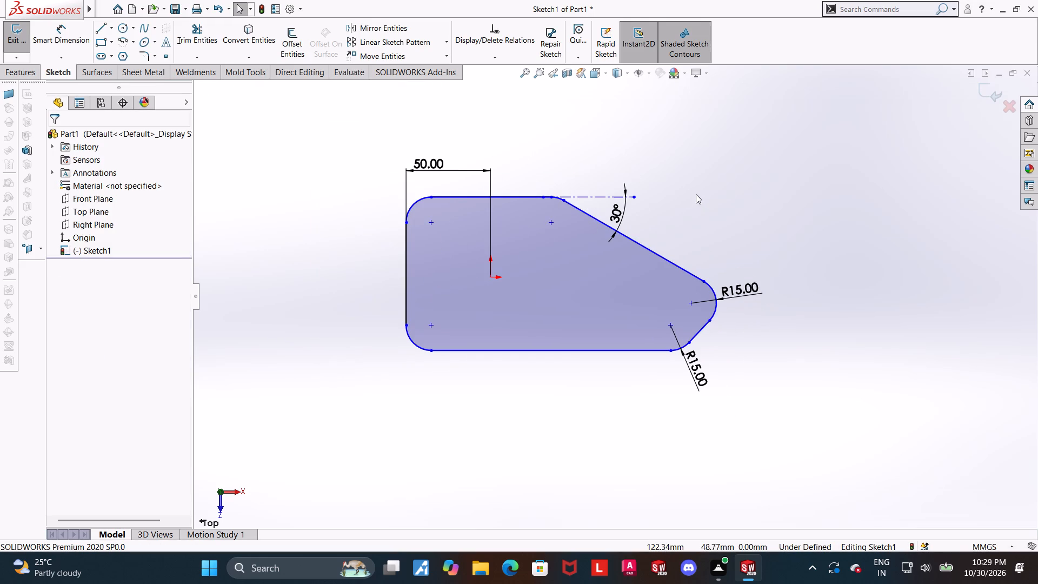
scroll(679, 168, "down", 1)
left_click(71, 36)
left_click(349, 255)
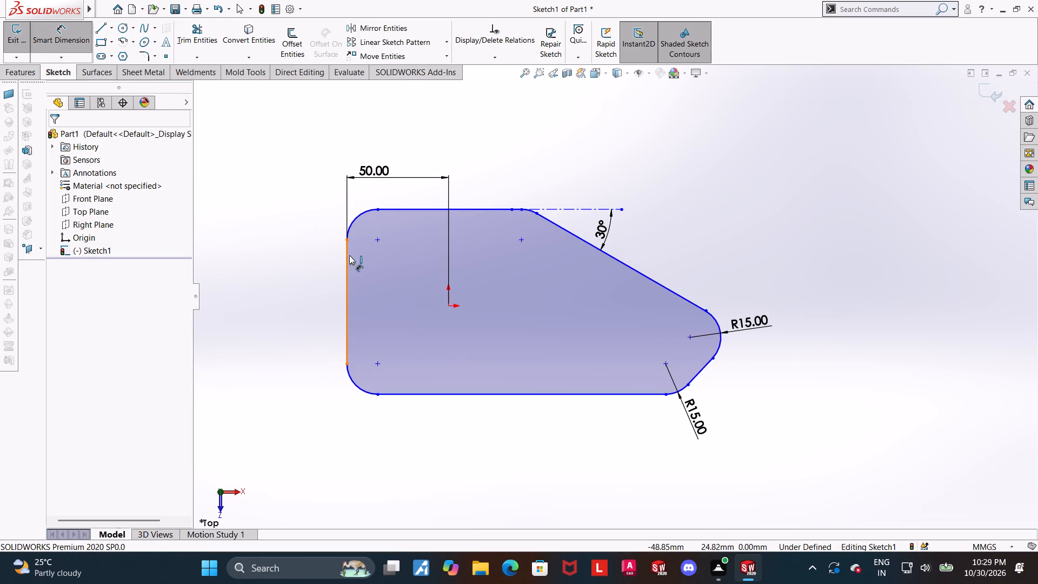
left_click(691, 335)
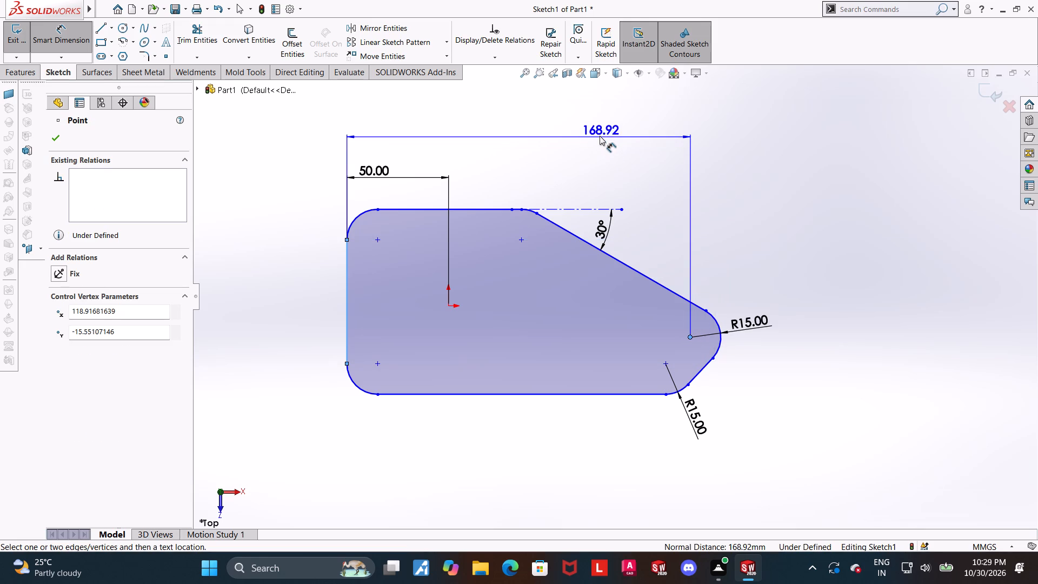
left_click(600, 136)
type("145")
key("Return")
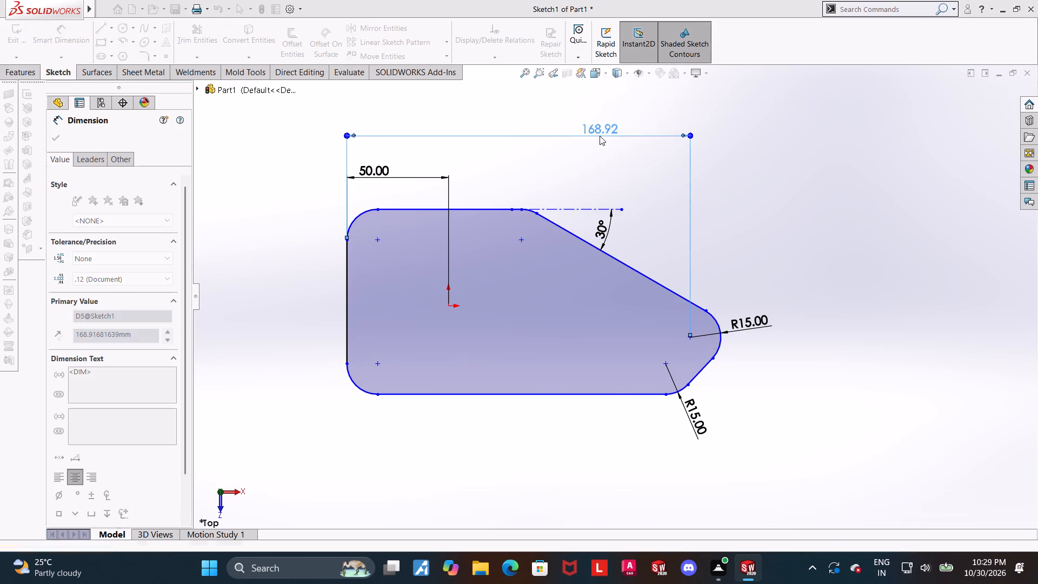
key("Escape")
left_click(807, 211)
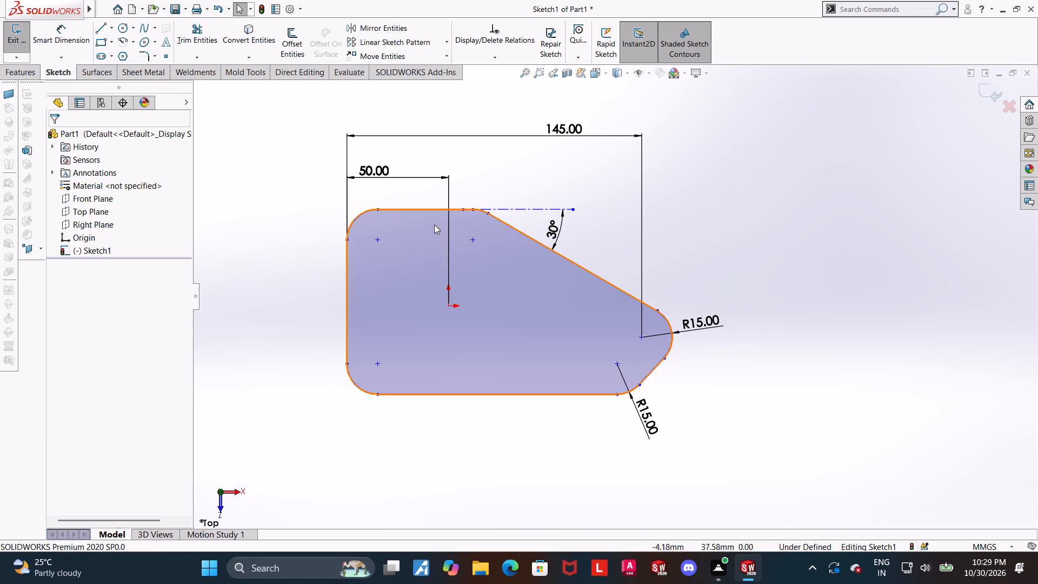
Merge the centerline's left endpoint with the point where the top edge meets the fillet leading into the long sloping line.
scroll(503, 238, "down", 2)
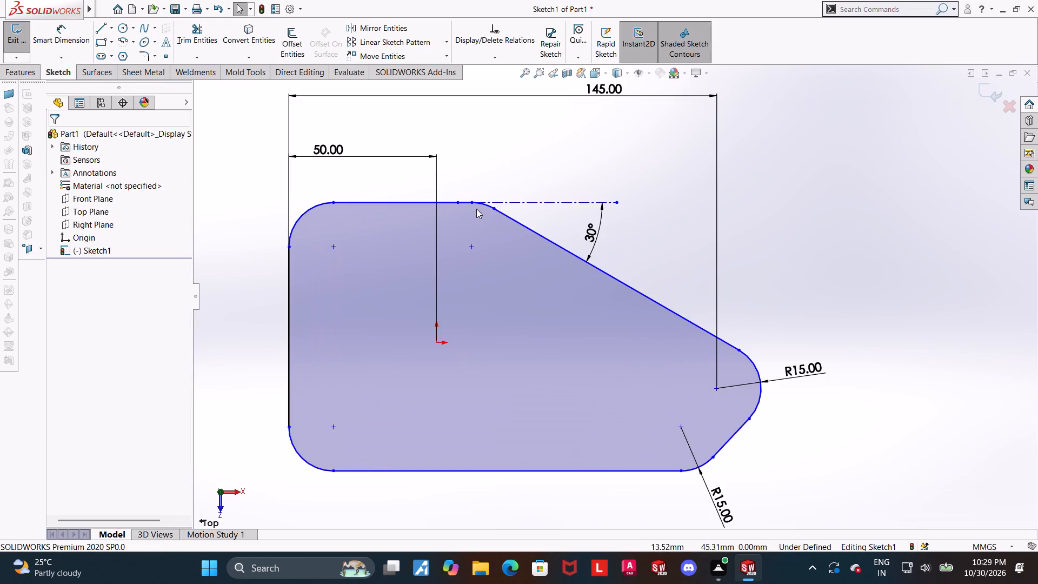
scroll(498, 227, "up", 1)
scroll(498, 225, "down", 8)
scroll(565, 259, "up", 3)
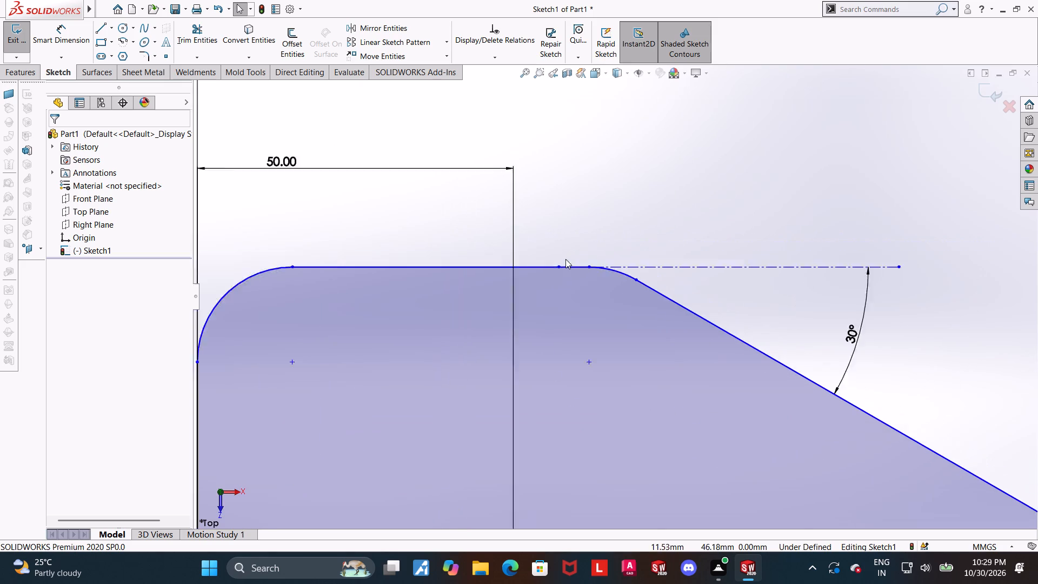
scroll(565, 259, "up", 5)
left_click(593, 283, "ctrl")
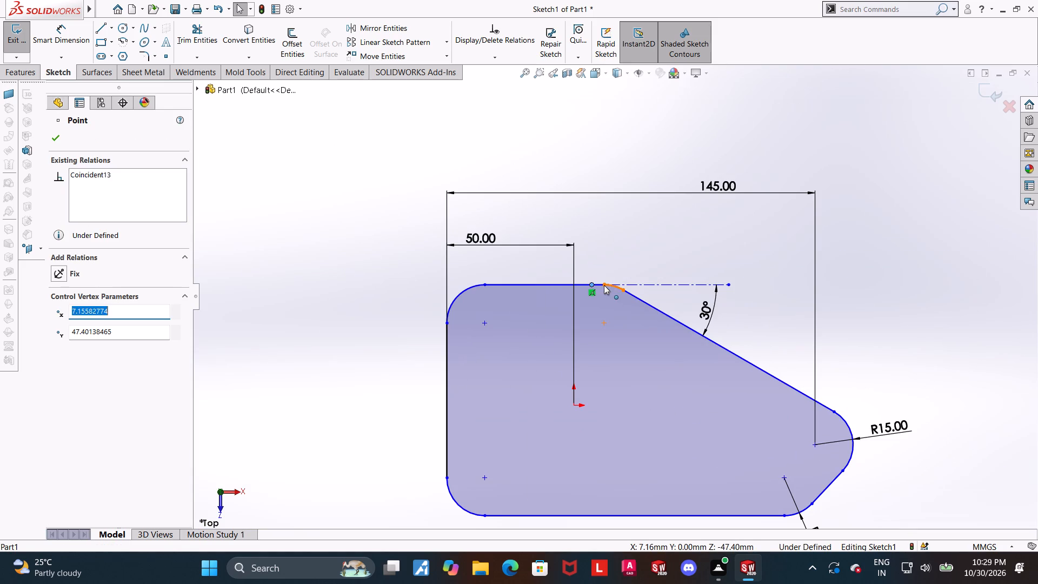
left_click(604, 285, "ctrl")
left_click(58, 378)
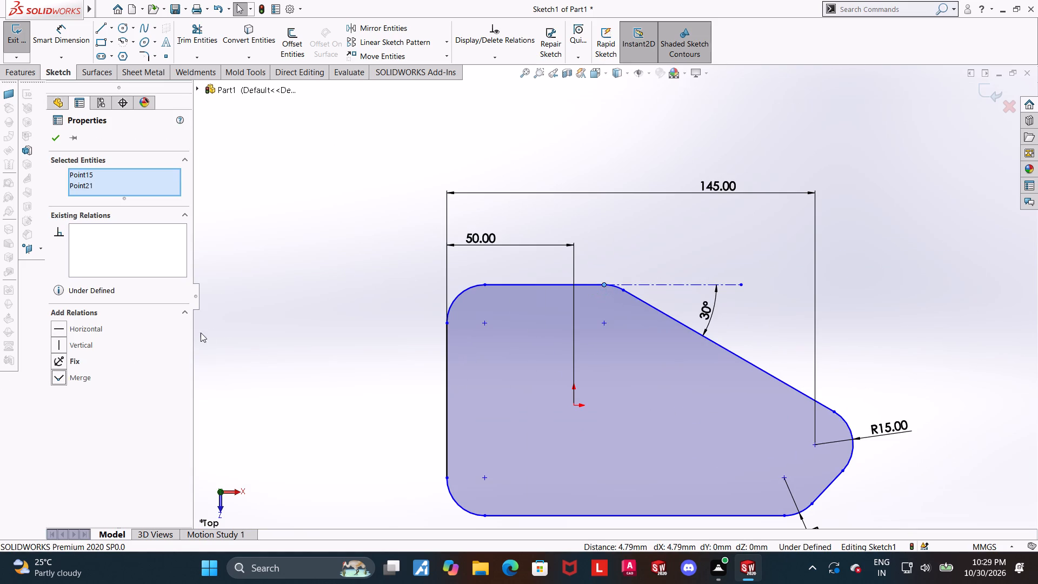
scroll(229, 324, "up", 2)
scroll(693, 336, "up", 1)
left_click(858, 421)
Dimension the vertical distance from the right-hand tip's arc center to the base line as 42 mm.
scroll(733, 366, "down", 2)
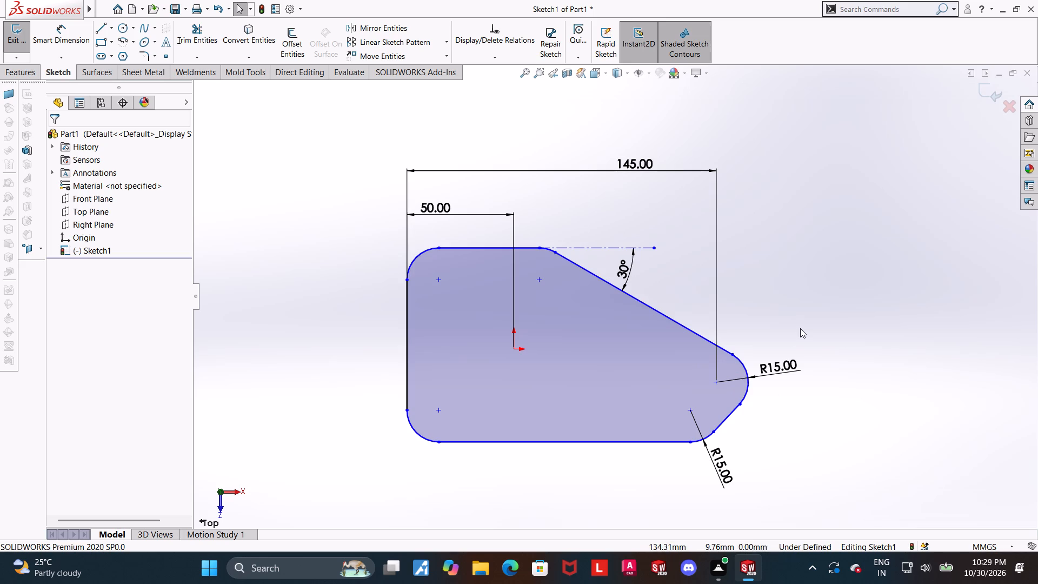
left_click(68, 35)
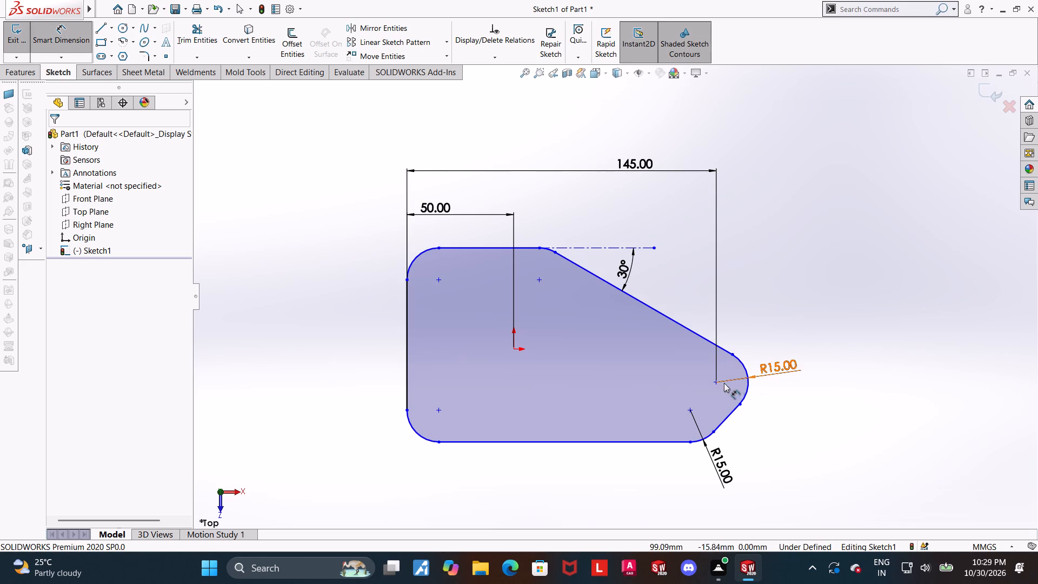
left_click(716, 381)
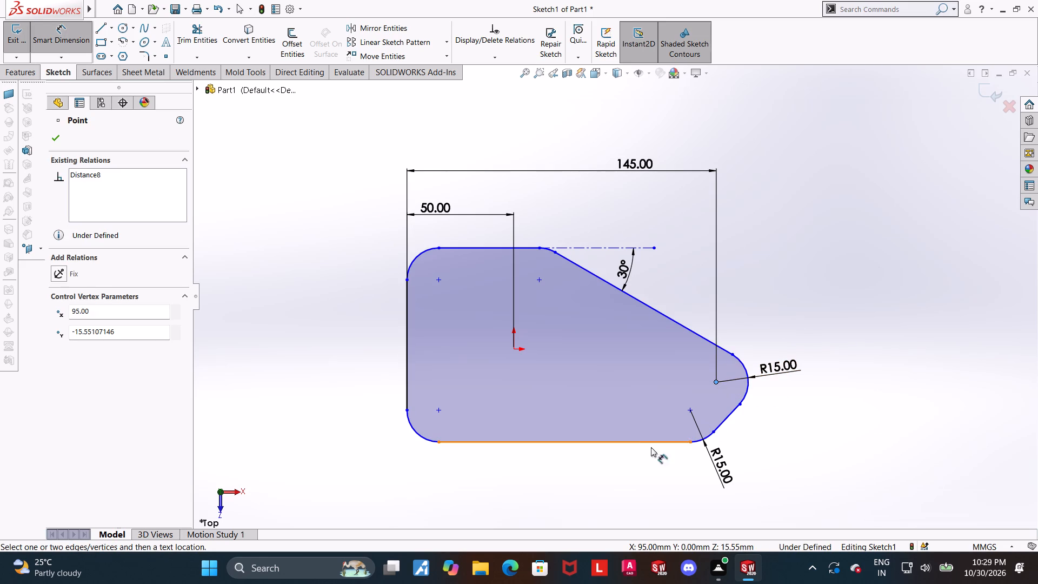
left_click(648, 444)
left_click(843, 422)
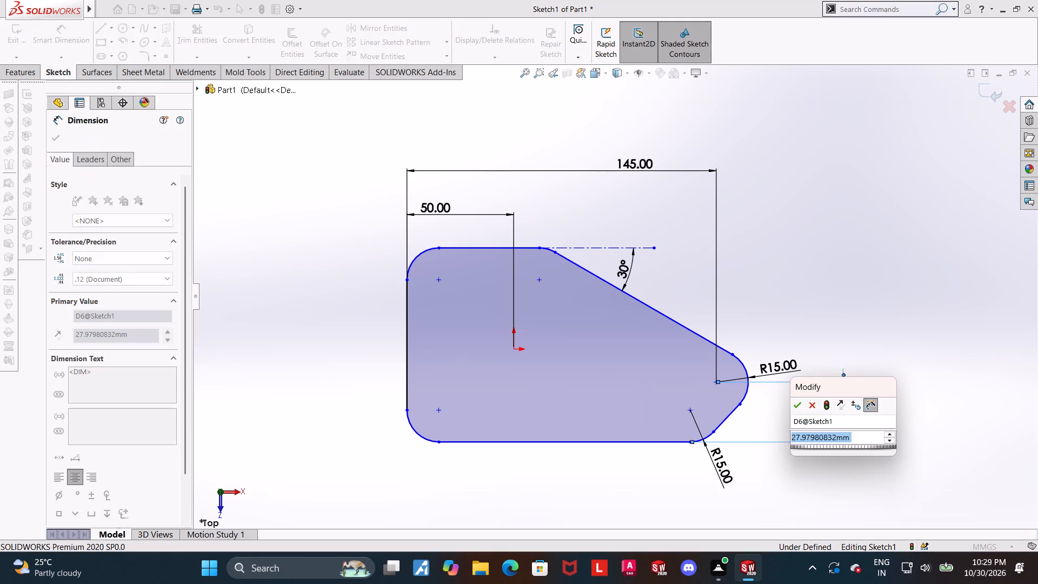
key("4")
key("2")
key("Return")
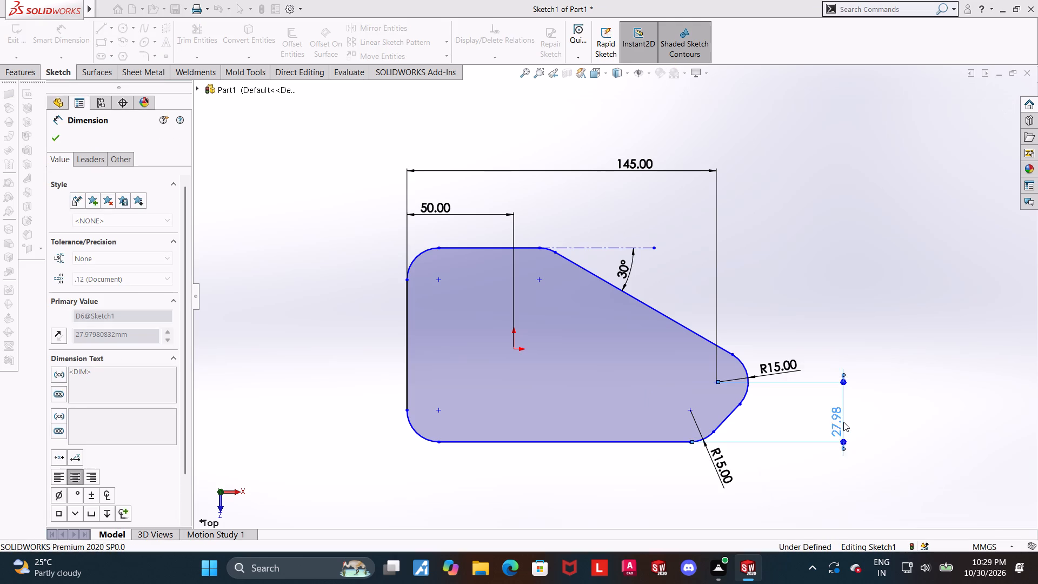
key("Escape")
Dimension the profile's overall height between its top edge and base line as 100 mm.
scroll(824, 397, "up", 1)
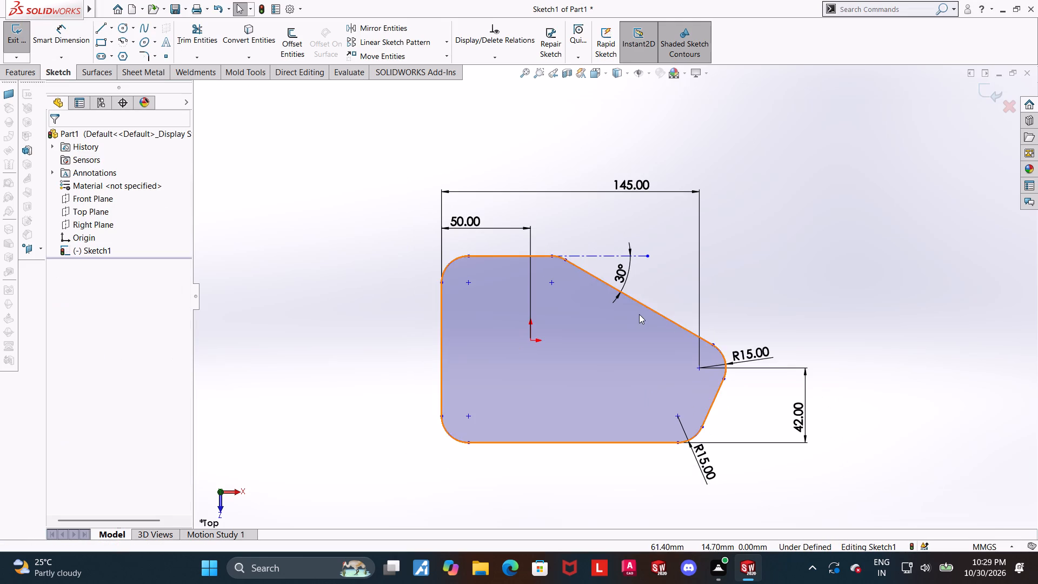
left_click(66, 32)
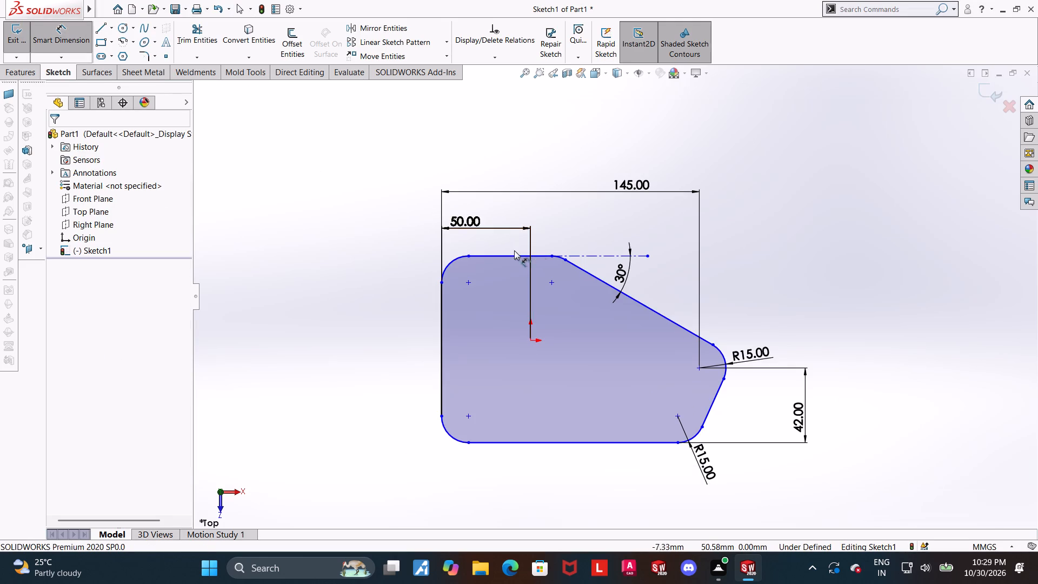
left_click(507, 256)
left_click(501, 443)
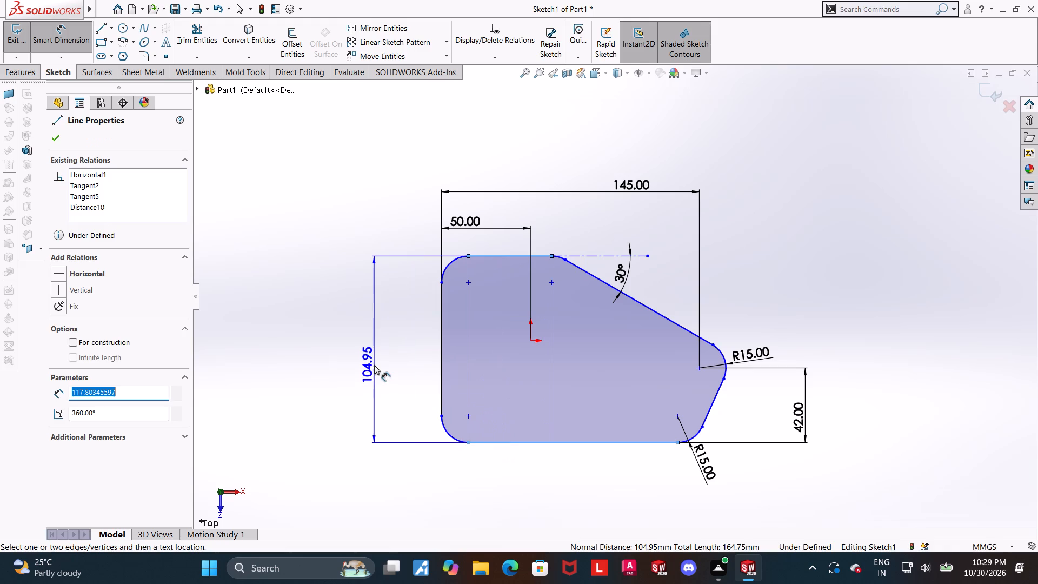
left_click(374, 365)
type("100")
key("Return")
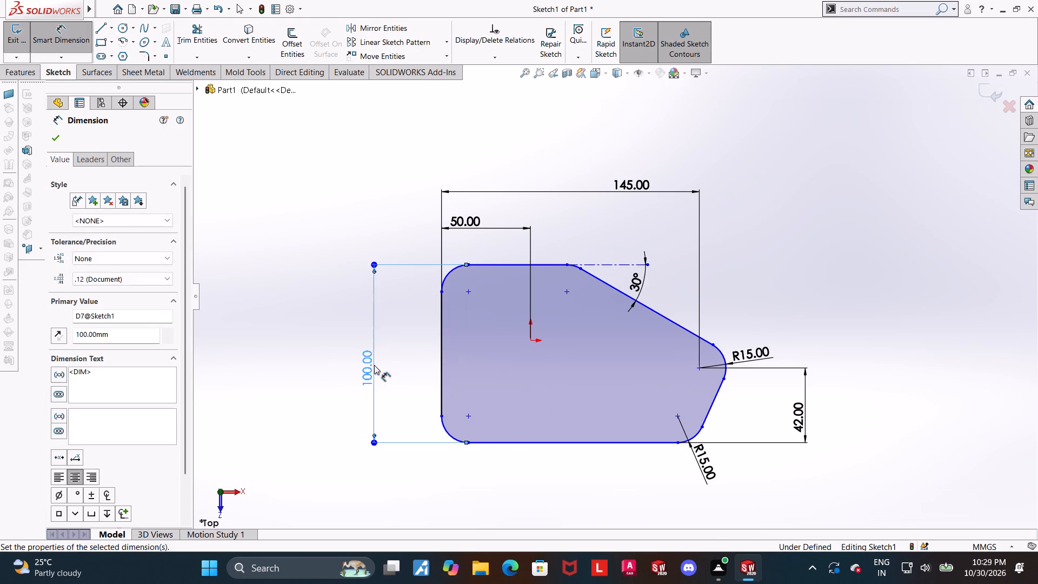
key("Escape")
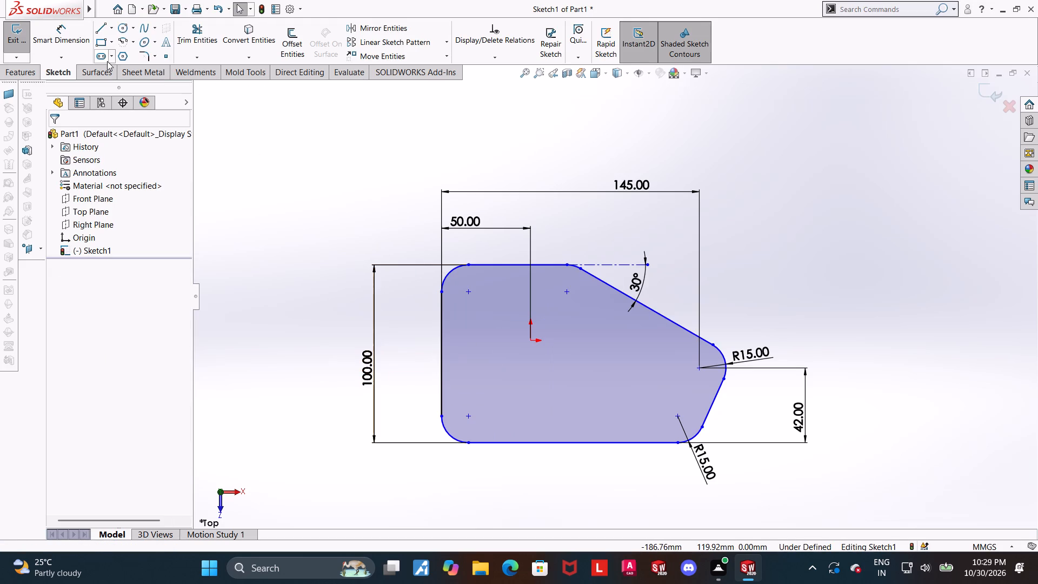
Dimension the vertical distance from the origin to the base line as 50 mm.
left_click(74, 31)
left_click(528, 341)
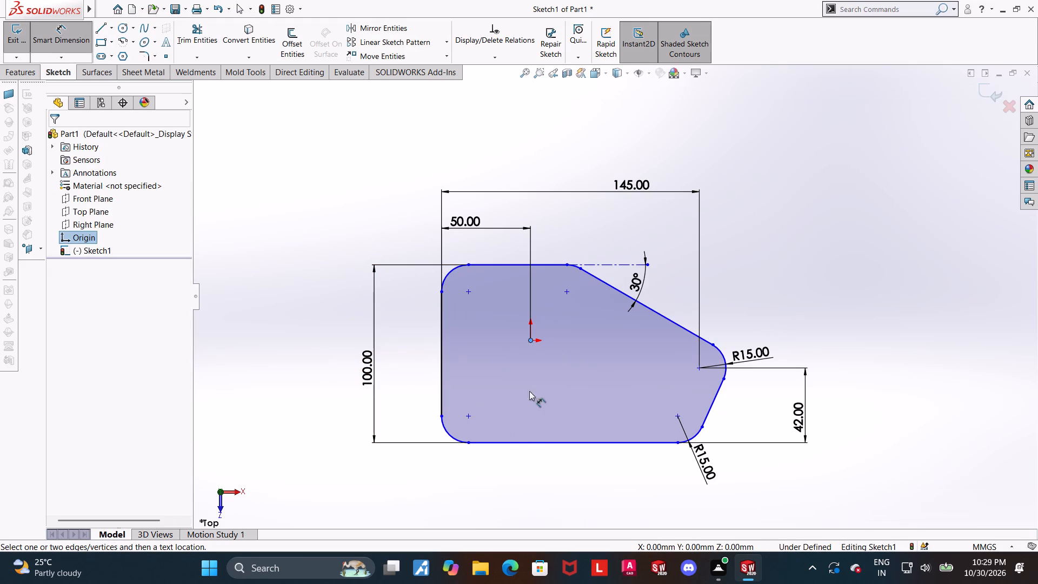
left_click(527, 444)
left_click(298, 382)
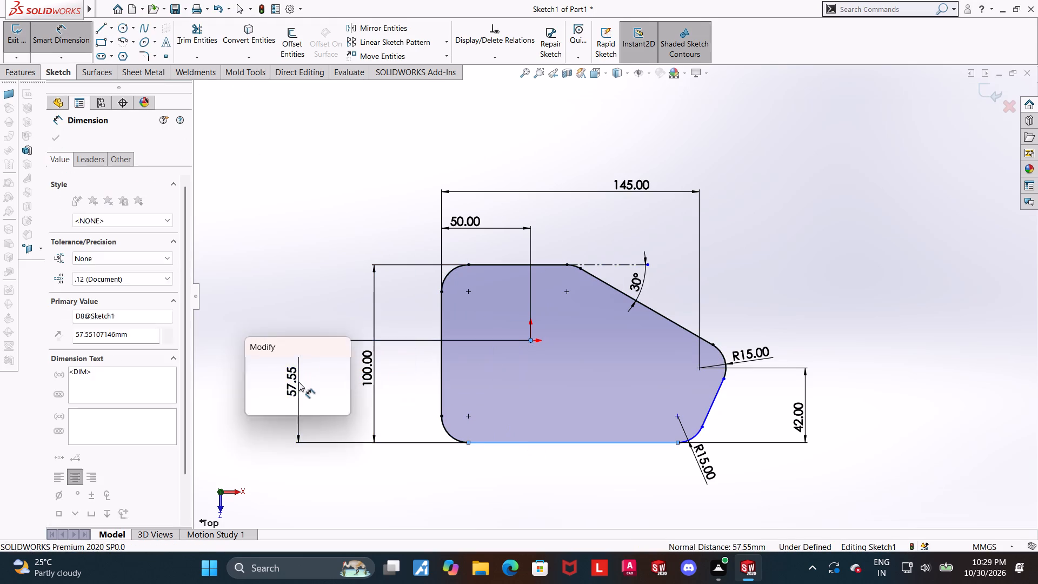
type("50")
key("Return")
key("Escape")
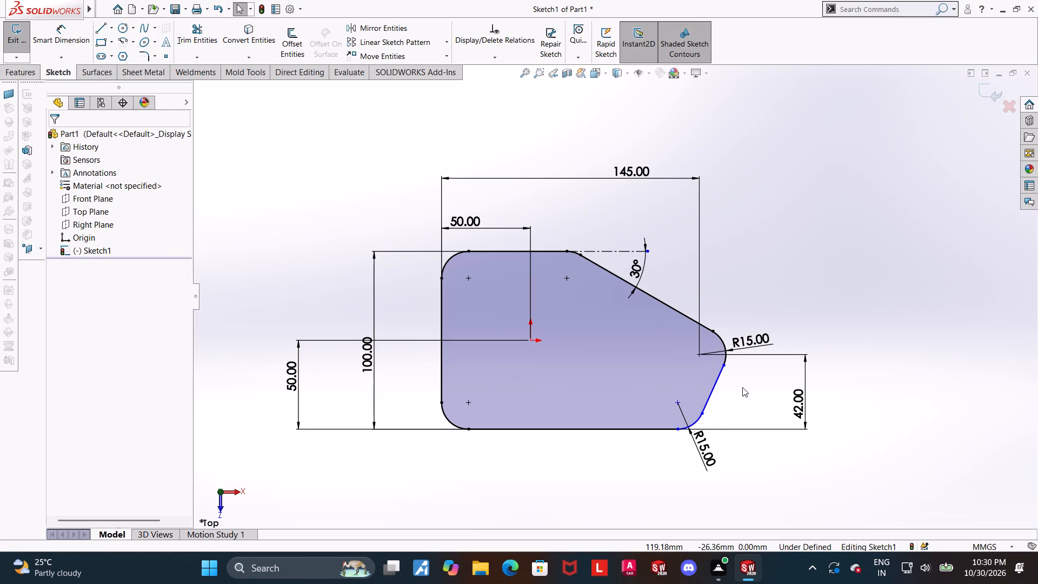
Dimension the angle between the short sloping line below the right-hand tip and the base line as 135°.
scroll(853, 384, "down", 1)
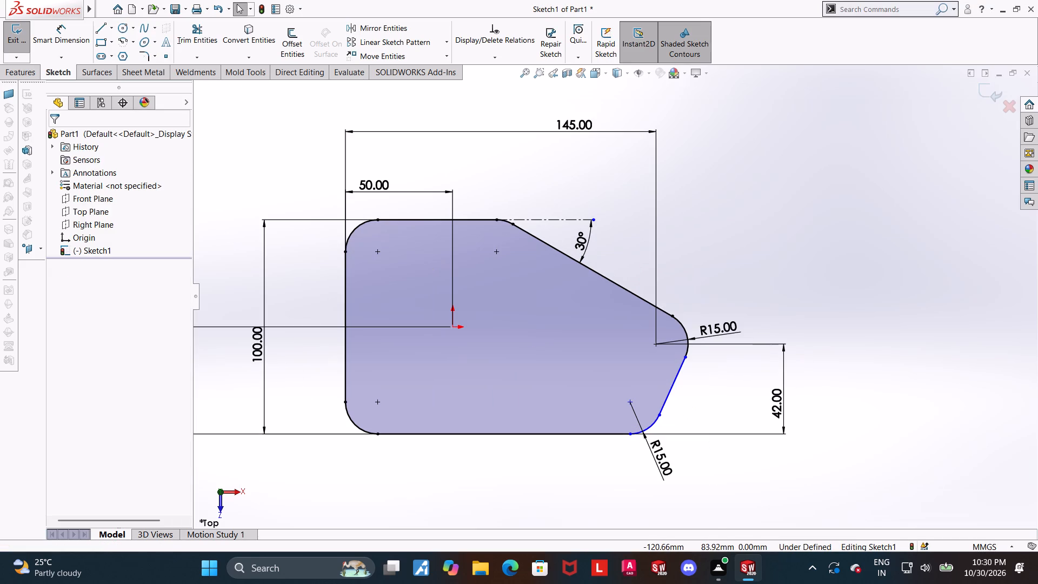
left_click(66, 30)
left_click(670, 393)
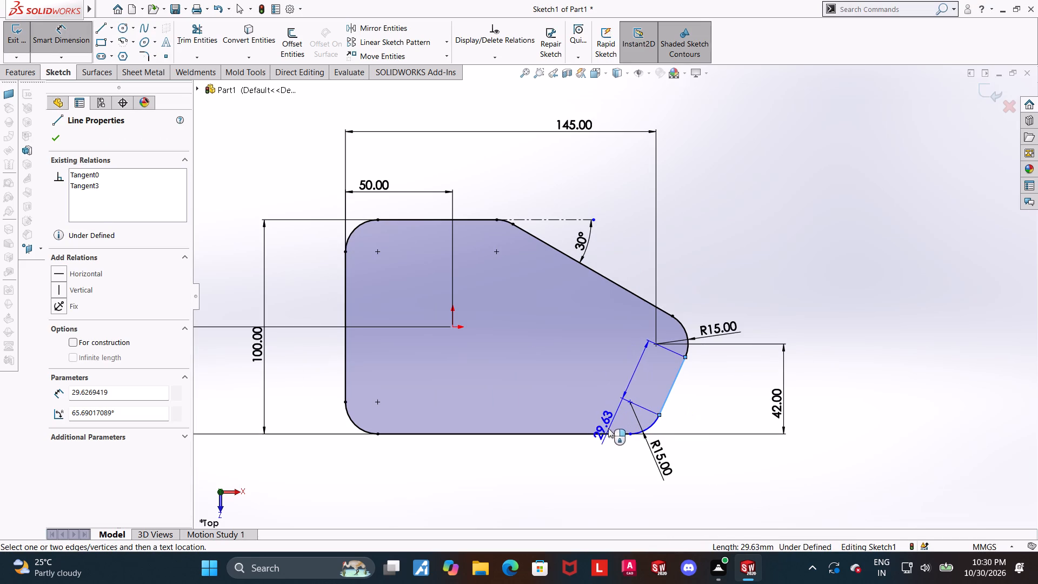
left_click(602, 433)
left_click(600, 409)
type("135")
key("Return")
key("Escape")
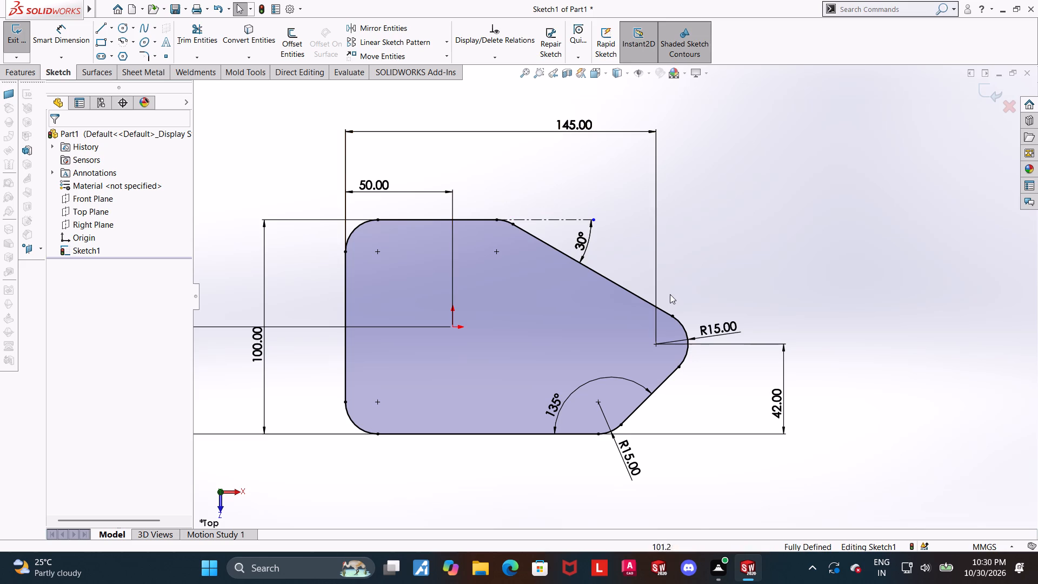
Sketch a circle of about 6 mm radius centered on the right-hand tip's arc center.
scroll(403, 357, "up", 2)
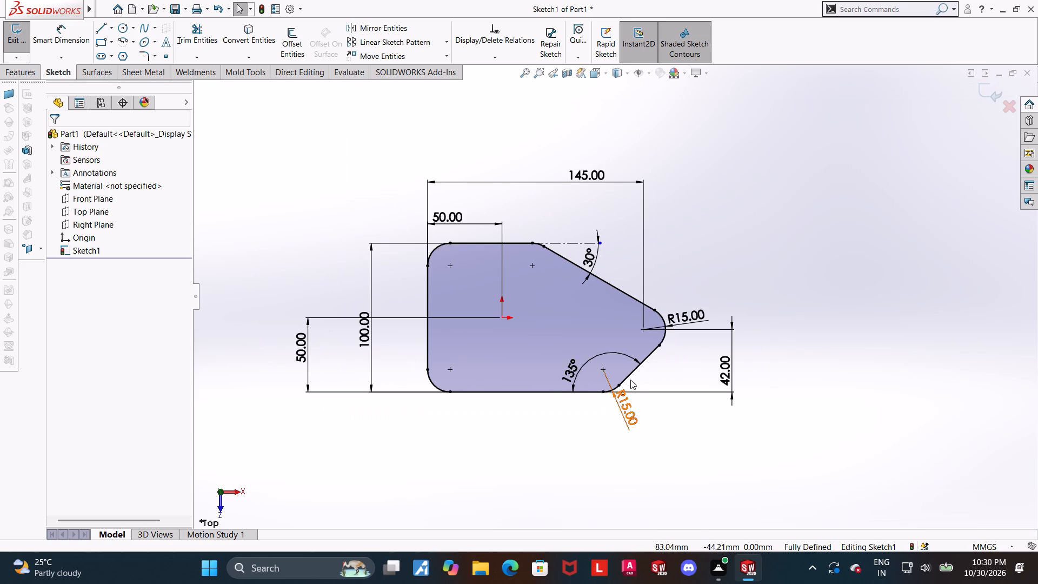
scroll(660, 374, "down", 1)
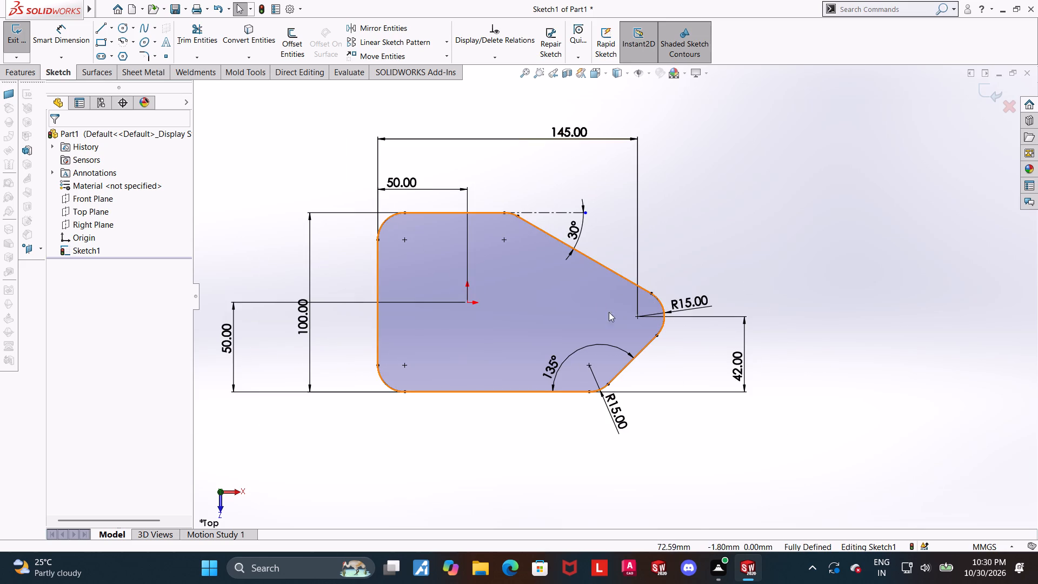
scroll(648, 309, "down", 1)
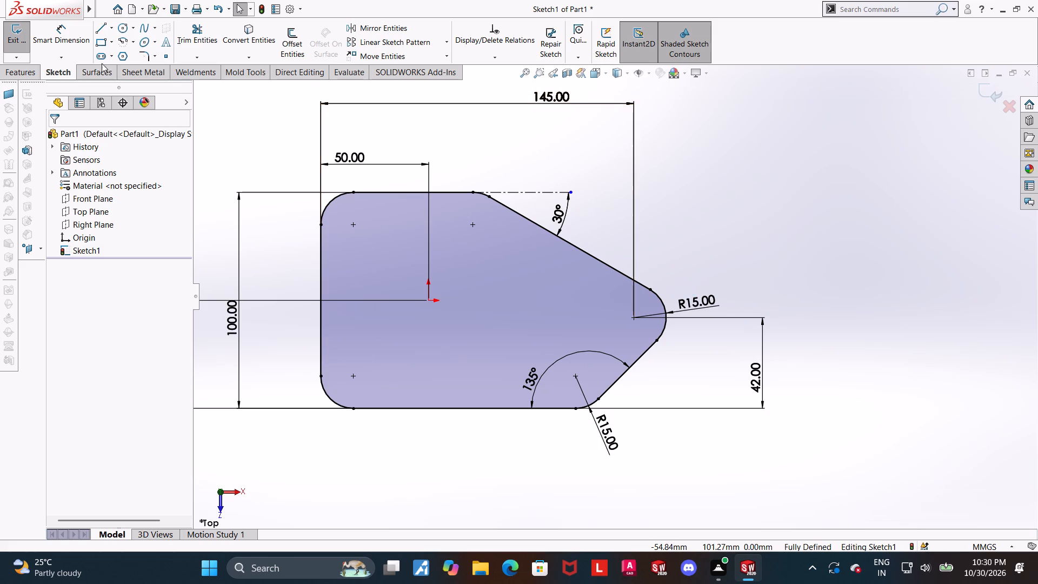
left_click(125, 30)
left_click(634, 318)
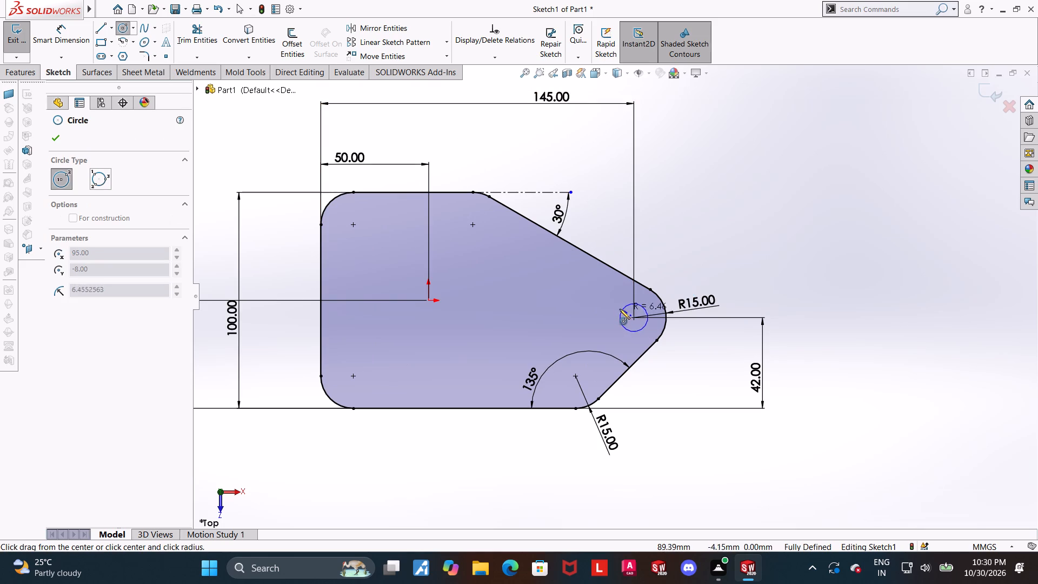
left_click(623, 311)
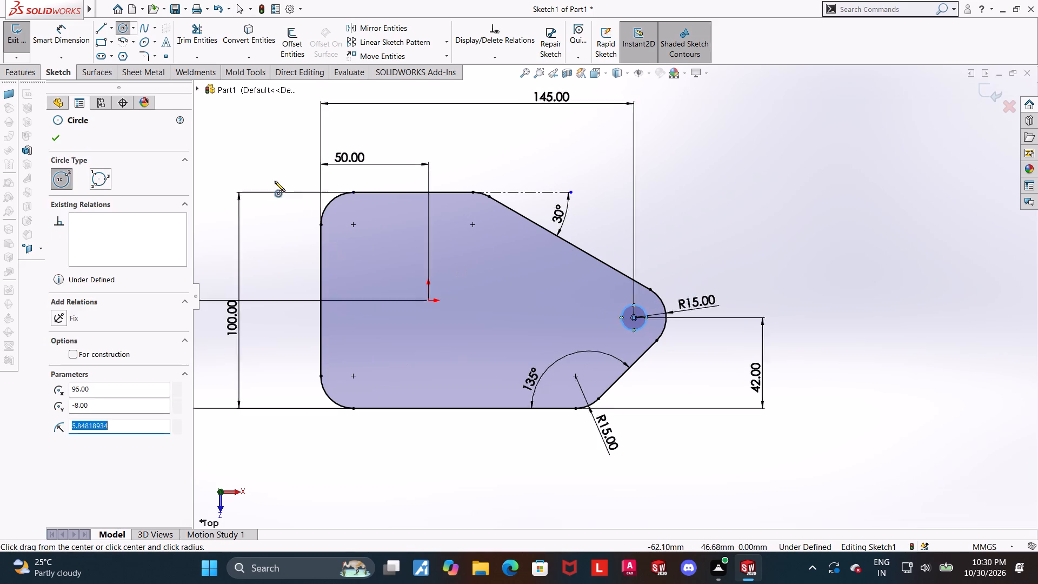
key("Escape")
Sketch a circle at each of the upper-left and lower-left corner fillet centers, slightly larger than the tip circle.
left_click(123, 24)
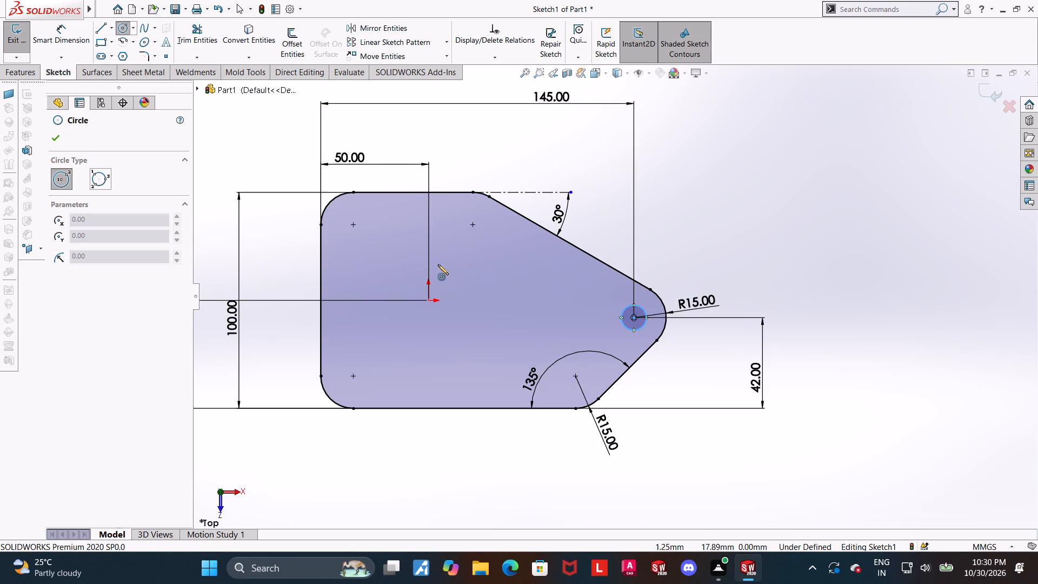
left_click(353, 222)
left_click(370, 224)
key("Escape")
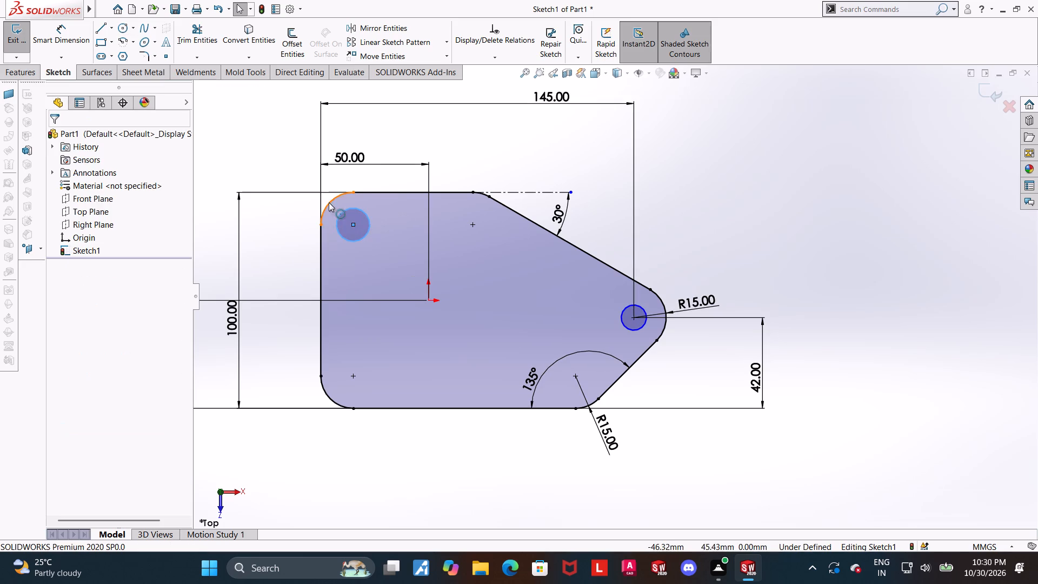
left_click(121, 30)
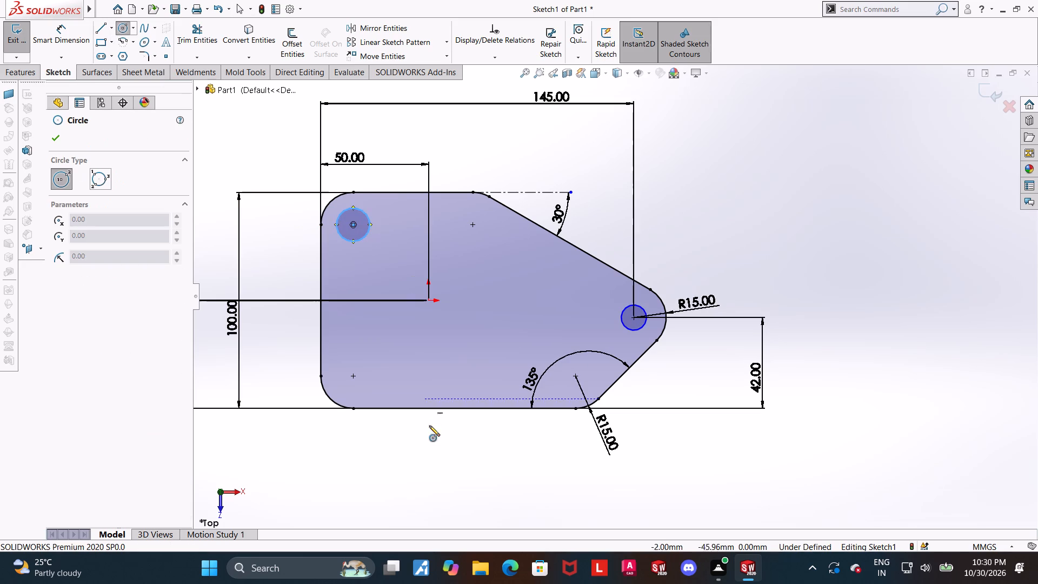
left_click(352, 378)
left_click(371, 373)
key("Escape")
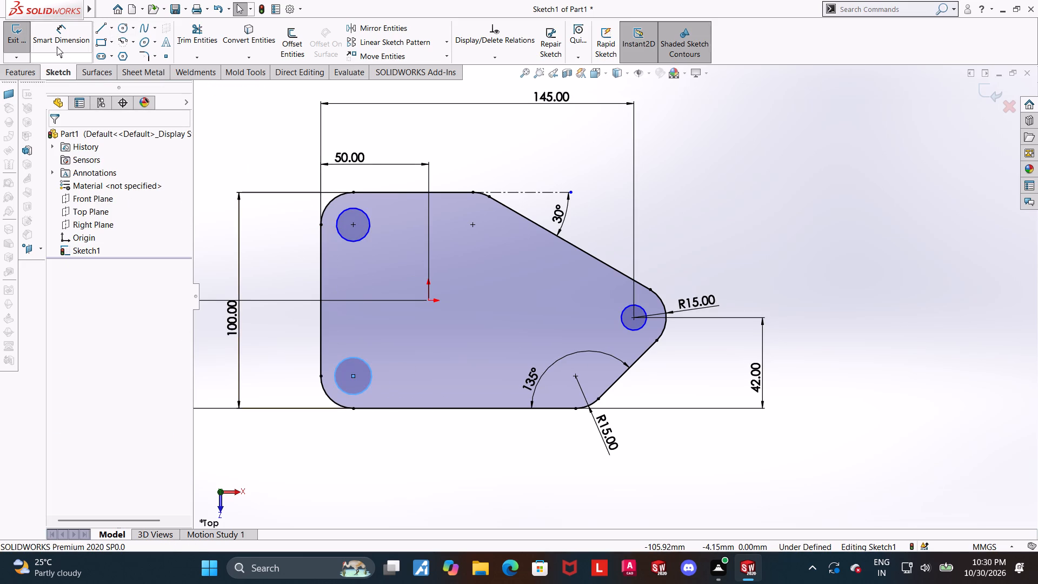
Dimension the lower-left circle's diameter as 15 mm.
left_click_drag(56, 37, 62, 37)
left_click(371, 376)
left_click(407, 370)
type("15")
key("Return")
key("Escape")
left_click(385, 431)
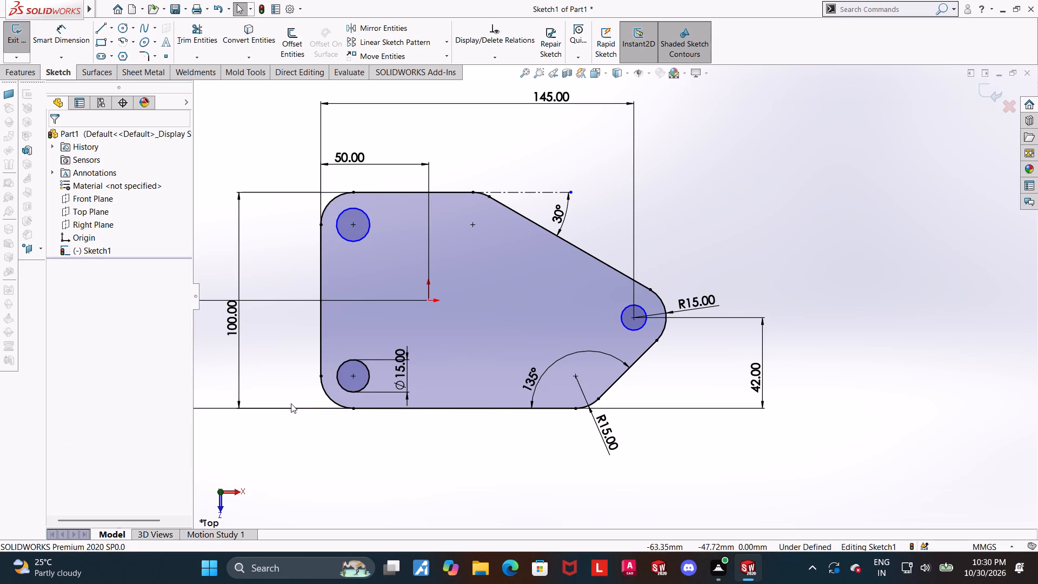
Add an Equal relation between the lower-left, upper-left and right-hand tip circles.
left_click(370, 372)
left_click(363, 234, "ctrl")
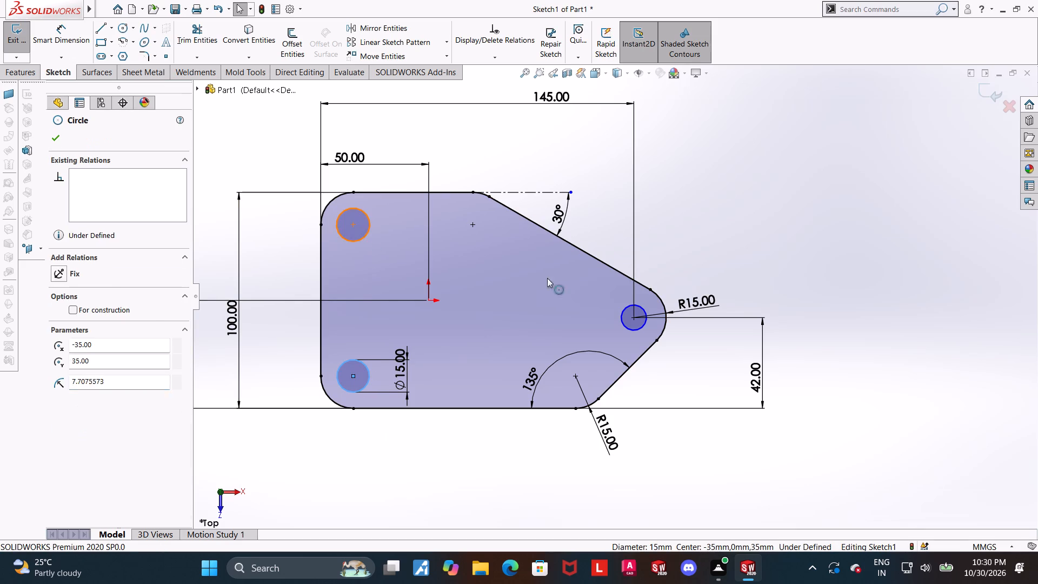
left_click(642, 328, "ctrl")
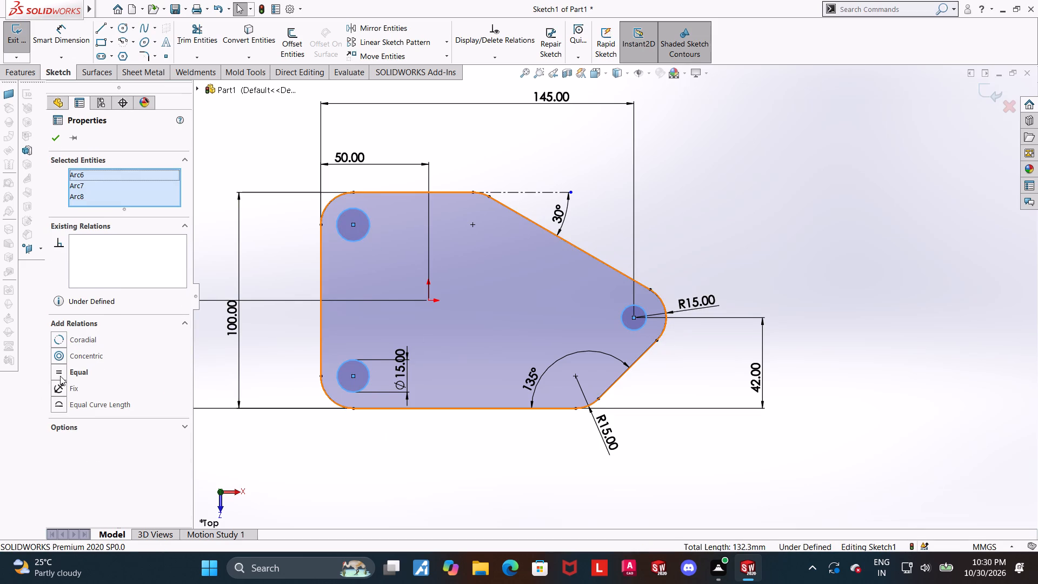
left_click(60, 376)
left_click(50, 141)
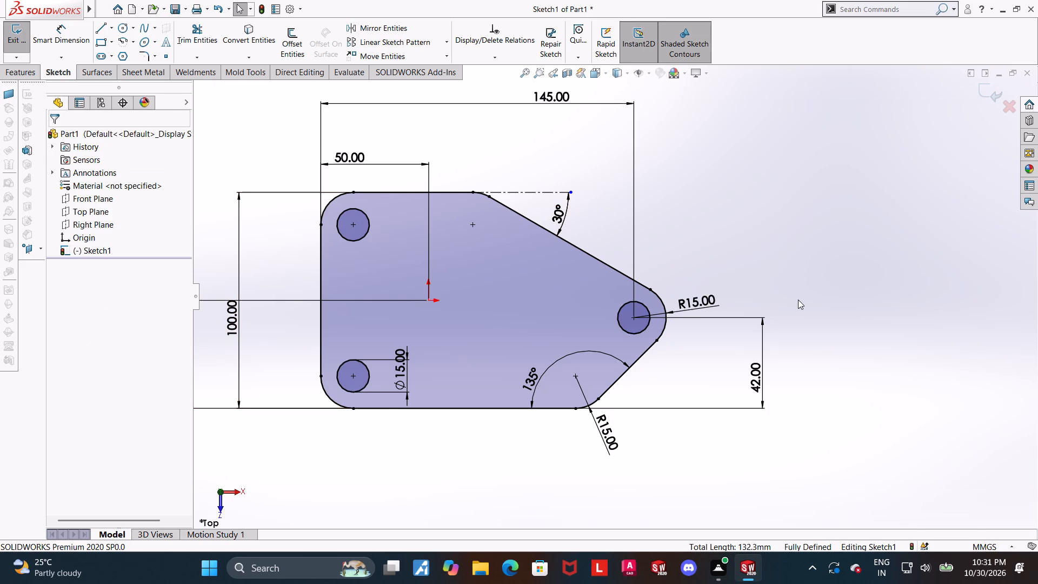
Exit the plate profile sketch.
scroll(798, 300, "up", 1)
middle_click_drag(803, 308, 804, 234)
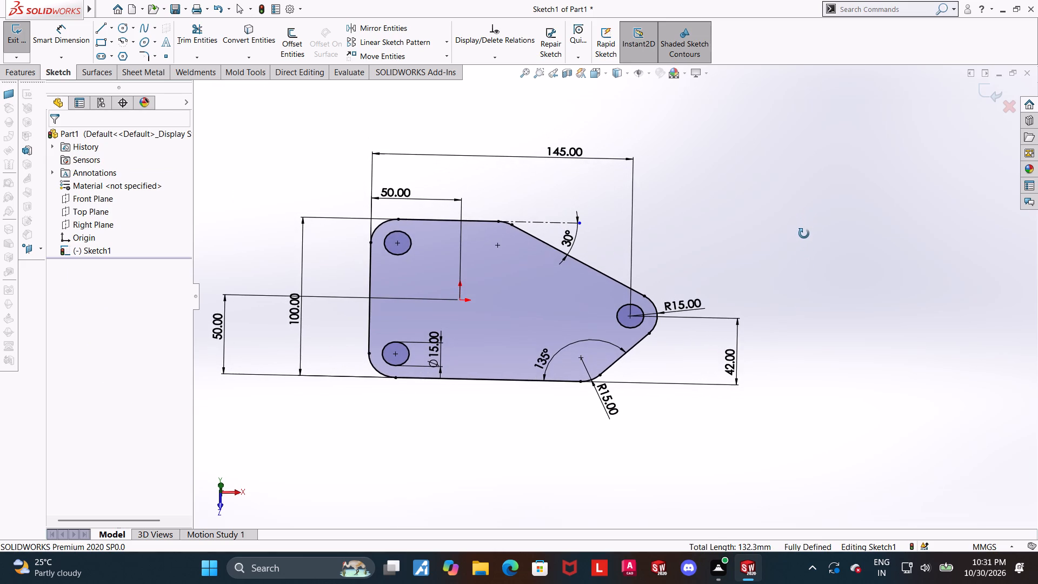
middle_click_drag(804, 234, 806, 265)
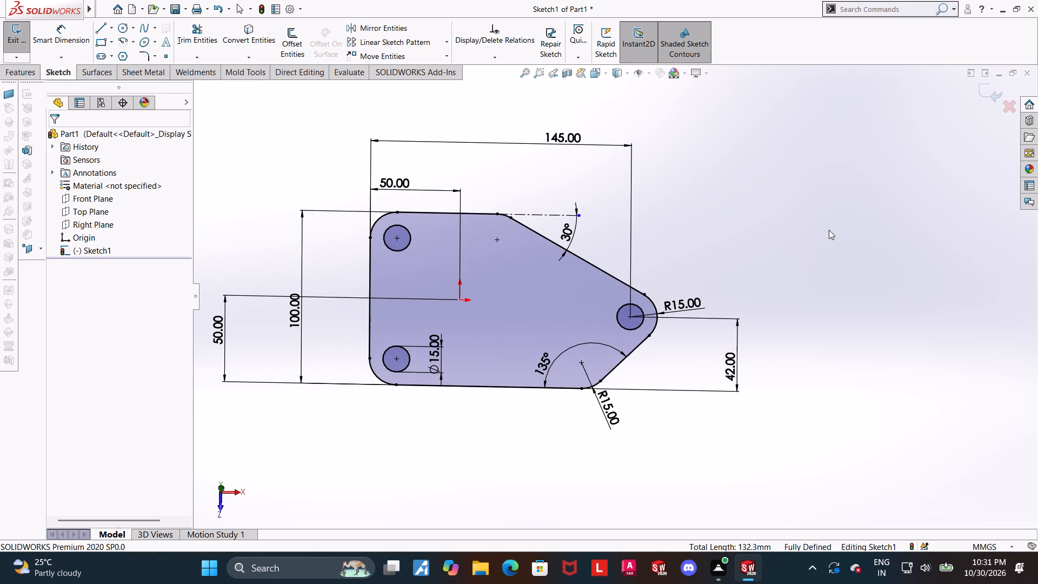
left_click(980, 91)
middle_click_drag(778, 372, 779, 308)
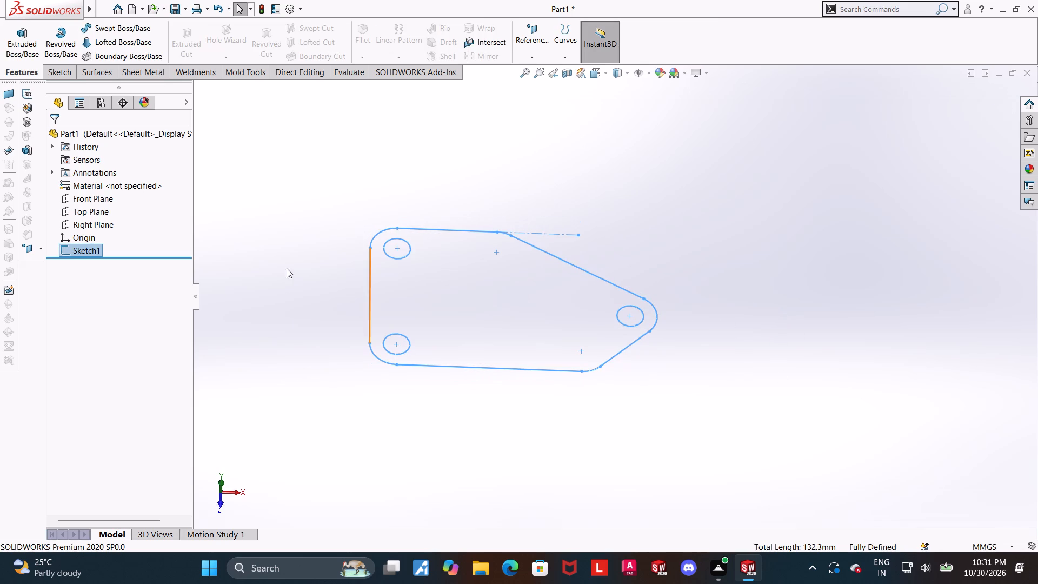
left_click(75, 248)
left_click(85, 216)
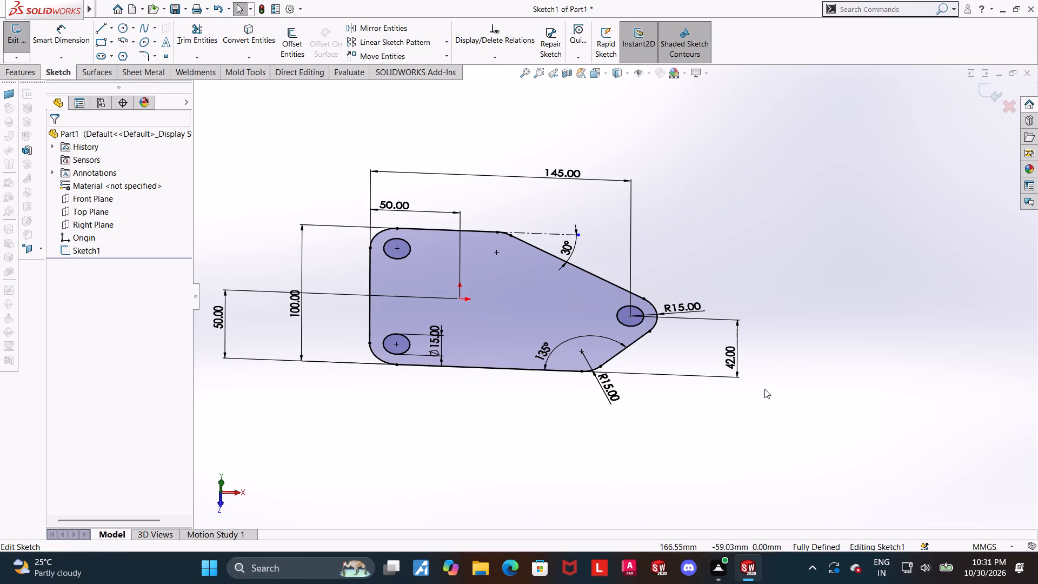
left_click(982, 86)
Extrude the plate profile sketch as a blind boss 12 mm thick.
left_click(24, 38)
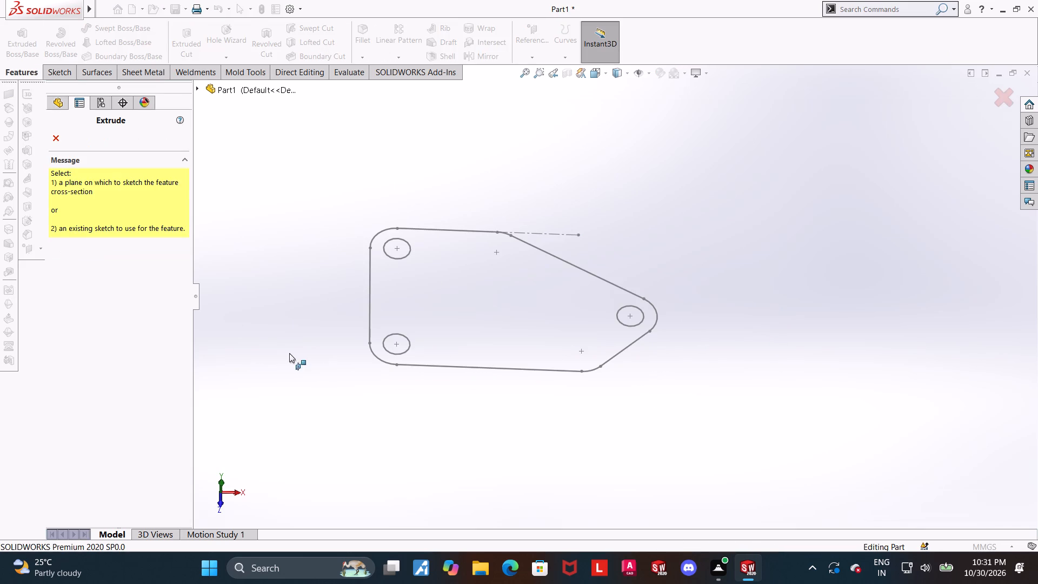
left_click(196, 83)
left_click(236, 205)
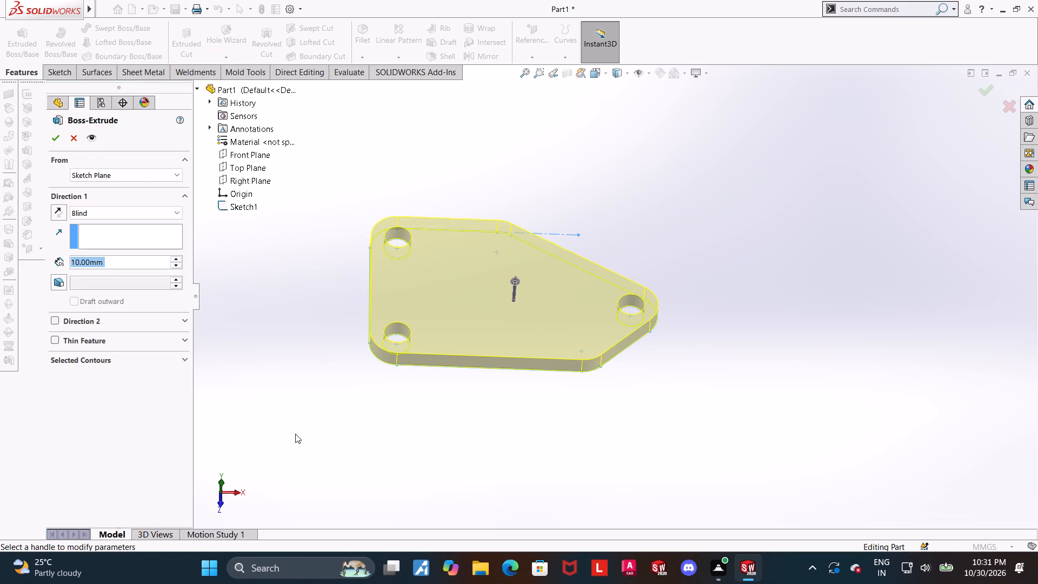
type("12")
key("Return")
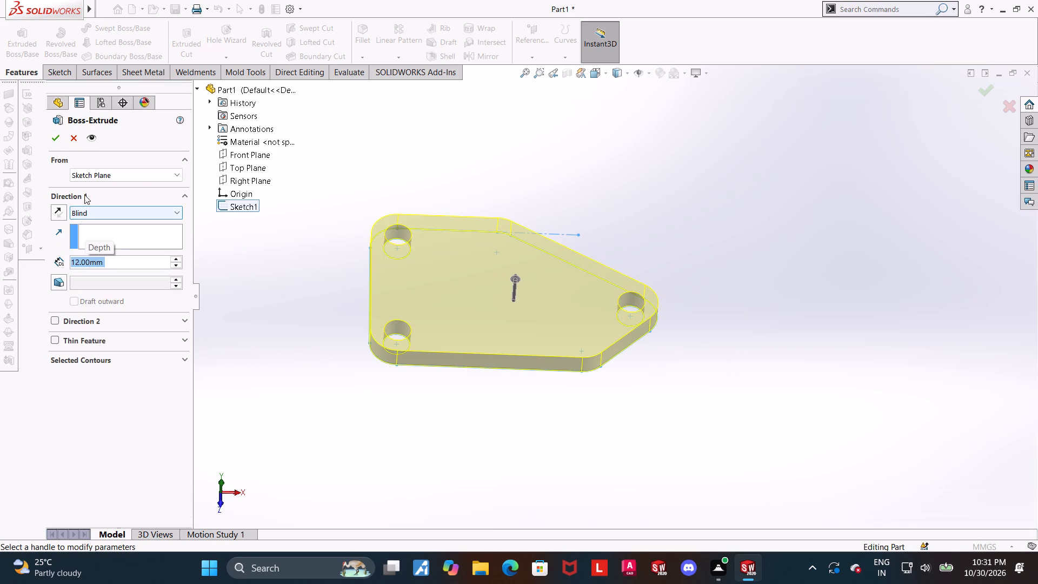
left_click(57, 137)
Start a new sketch on the plate's large top face.
left_click(356, 334)
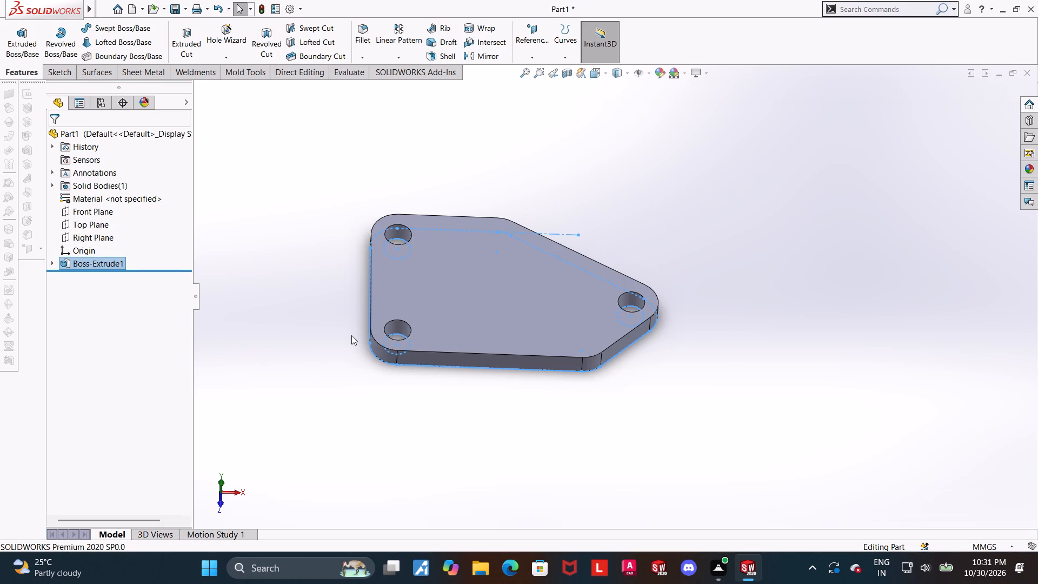
left_click_drag(346, 345, 343, 355)
middle_click_drag(341, 356, 343, 450)
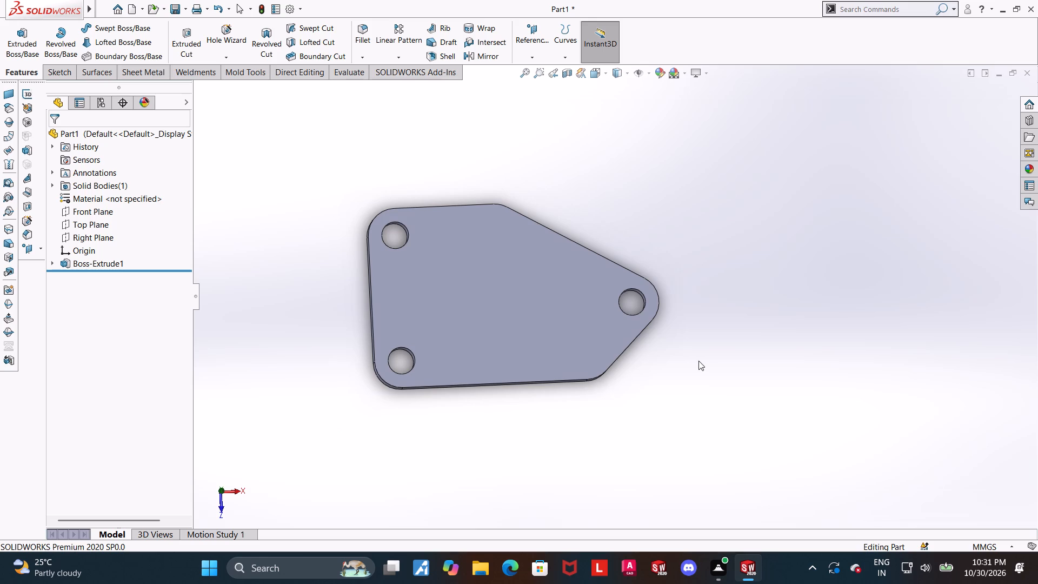
left_click(699, 360)
middle_click_drag(693, 354, 687, 373)
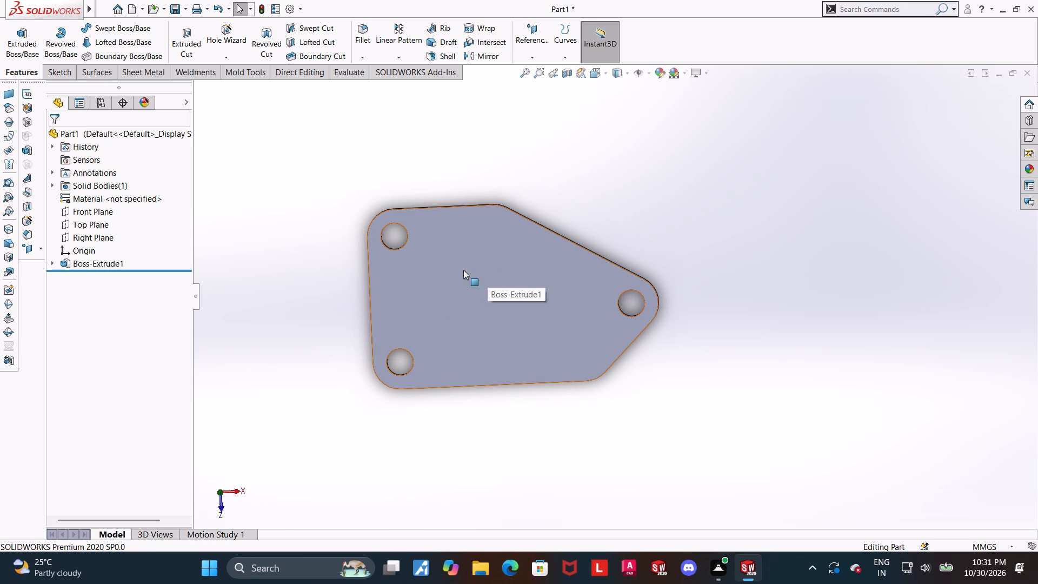
left_click(493, 288)
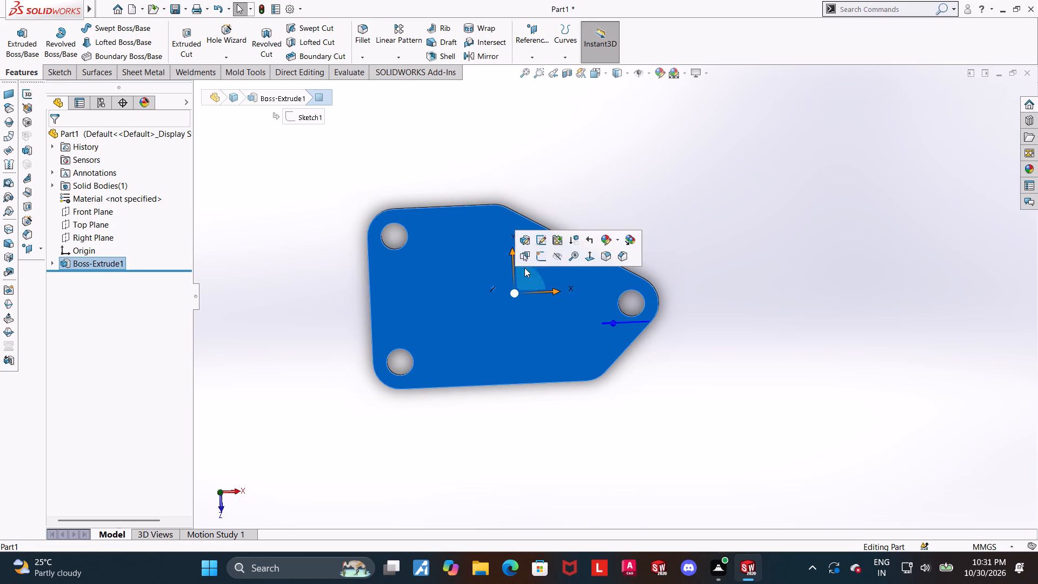
left_click(538, 258)
left_click(102, 278)
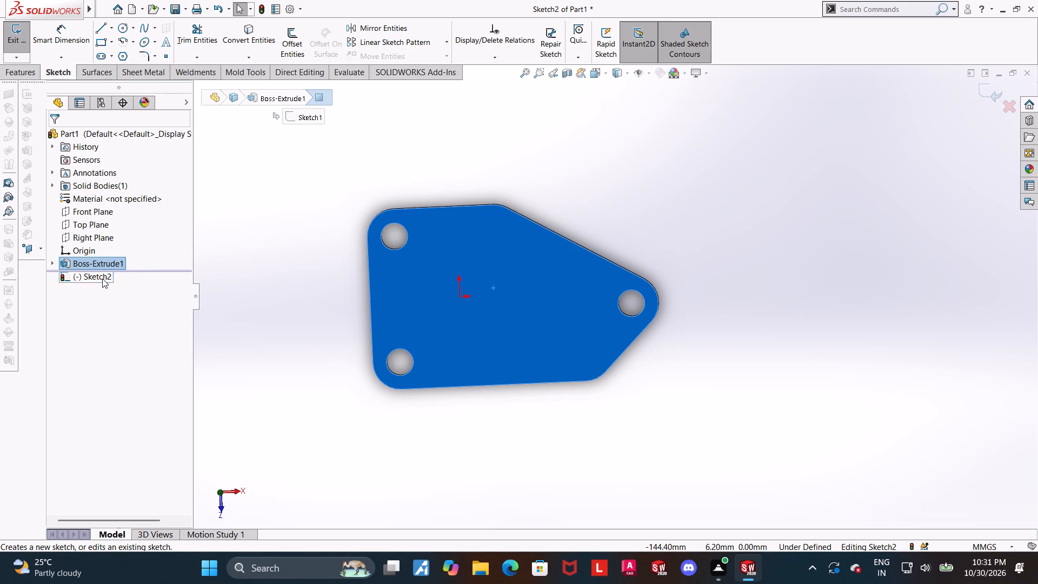
left_click(125, 266)
Sketch a circle about 48 mm in diameter centered about 1 mm above the origin on the plate's top face.
left_click(120, 32)
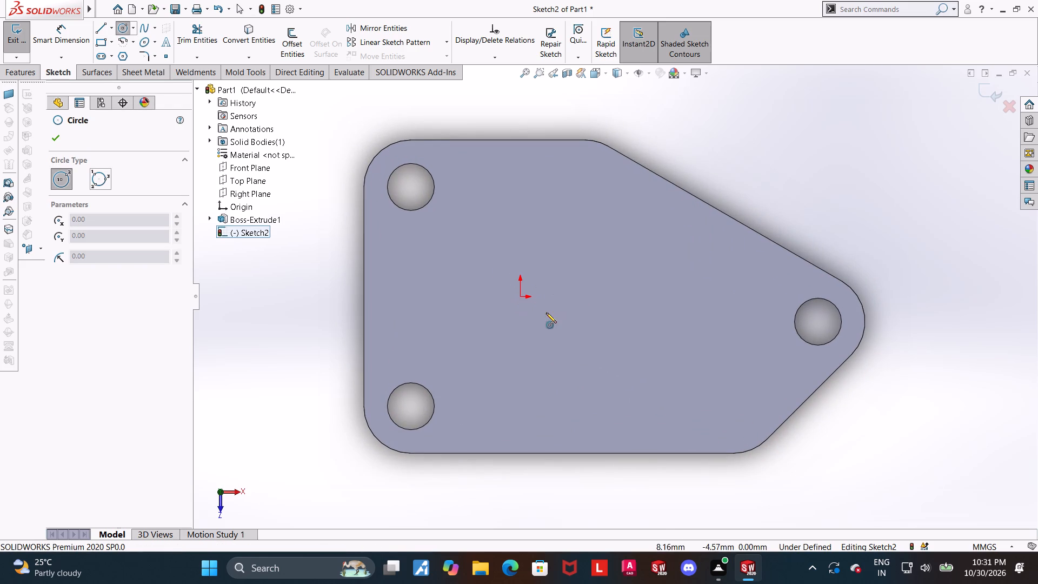
left_click(519, 293)
left_click(585, 254)
key("Escape")
Dimension the large circle's diameter as 60 mm.
left_click(74, 41)
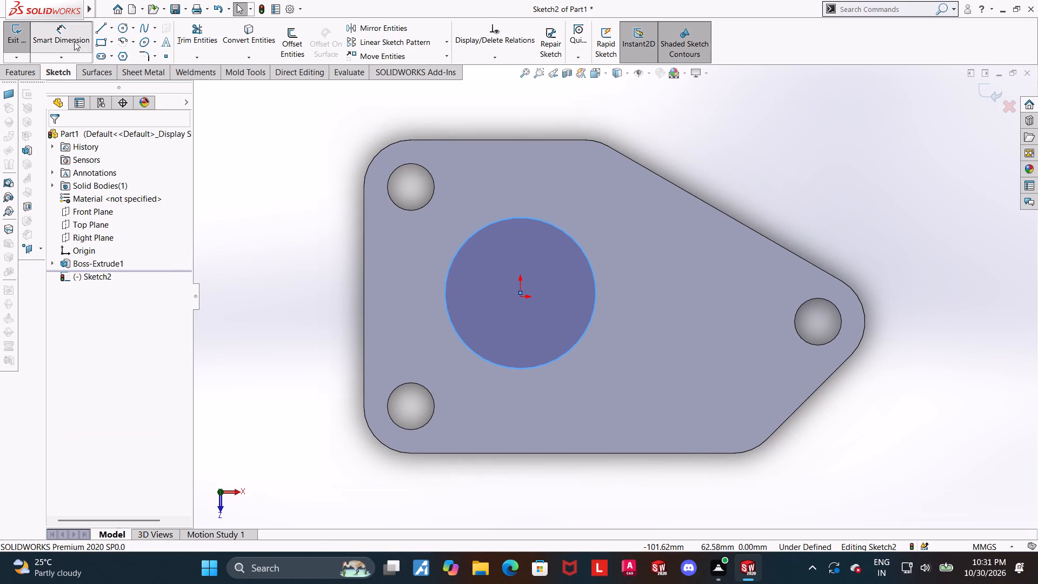
scroll(385, 205, "up", 1)
scroll(453, 234, "down", 1)
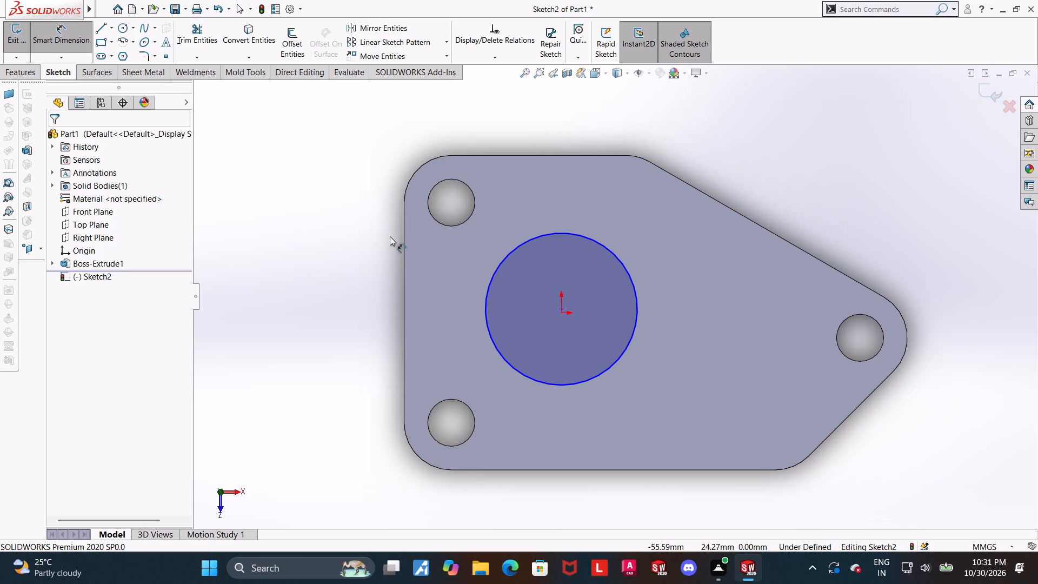
left_click(541, 237)
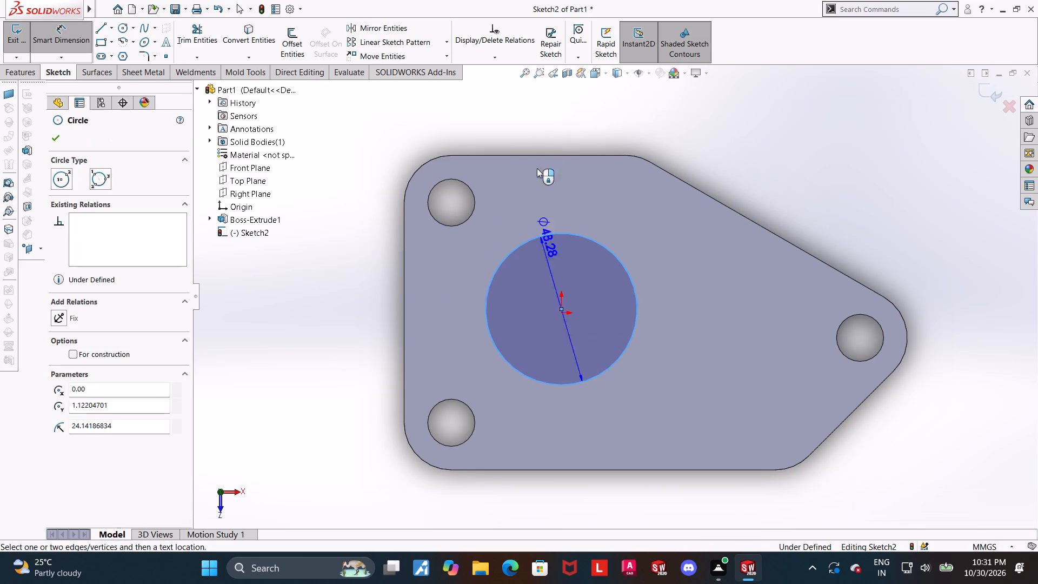
left_click(538, 132)
type("60")
key("Return")
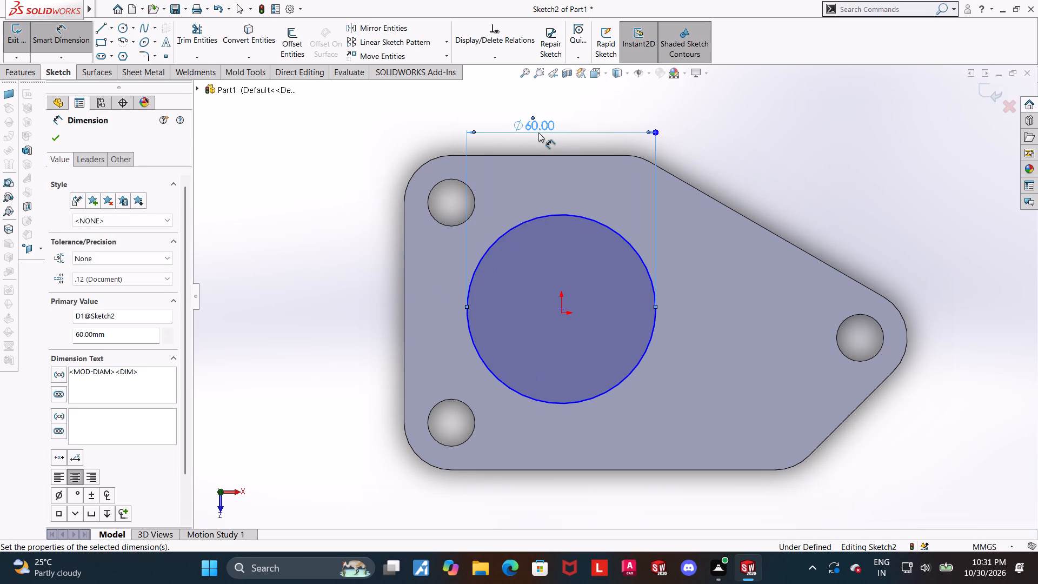
key("Escape")
Make the 60 mm circle's center coincident with the origin and exit the sketch.
scroll(581, 166, "up", 2)
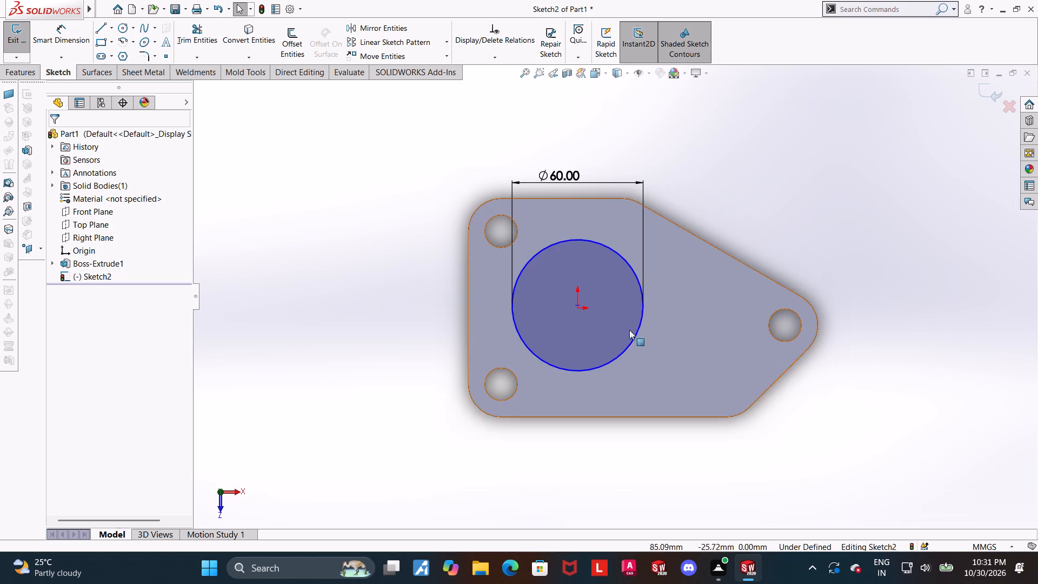
scroll(583, 304, "down", 5)
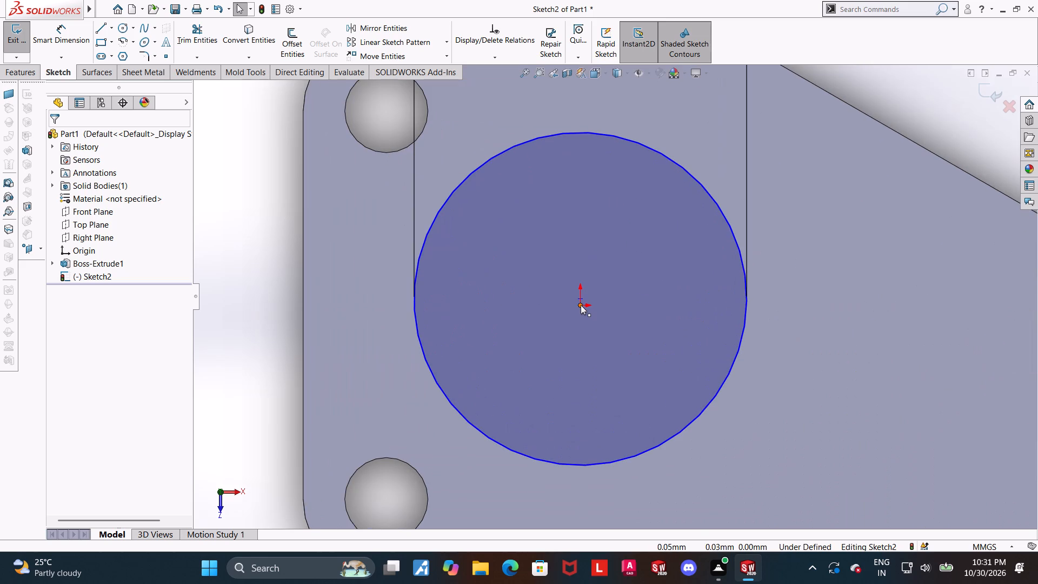
left_click(581, 305)
left_click(580, 298, "ctrl")
left_click(60, 360)
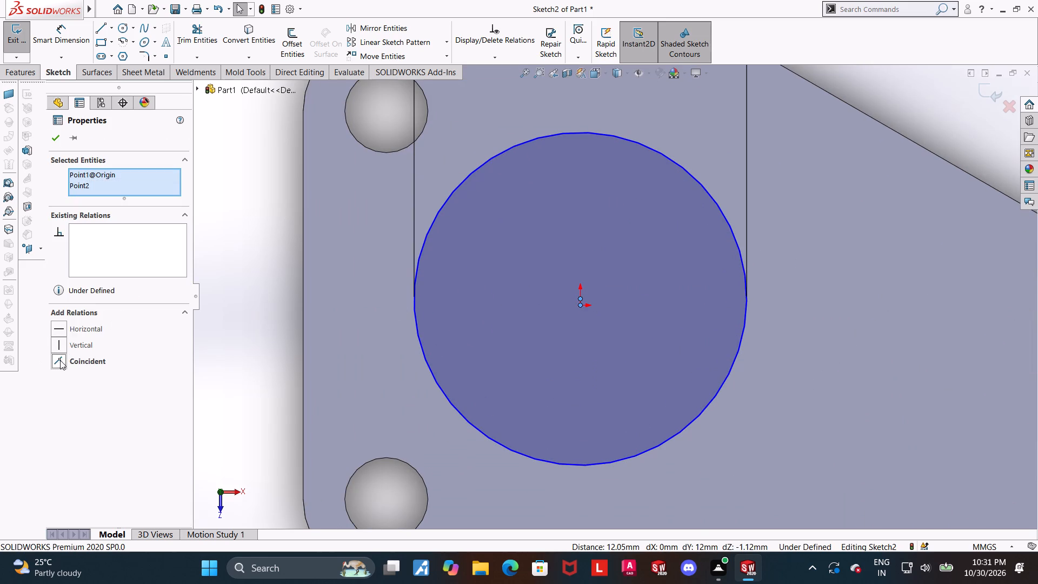
scroll(221, 337, "up", 8)
left_click(807, 386)
scroll(669, 251, "down", 2)
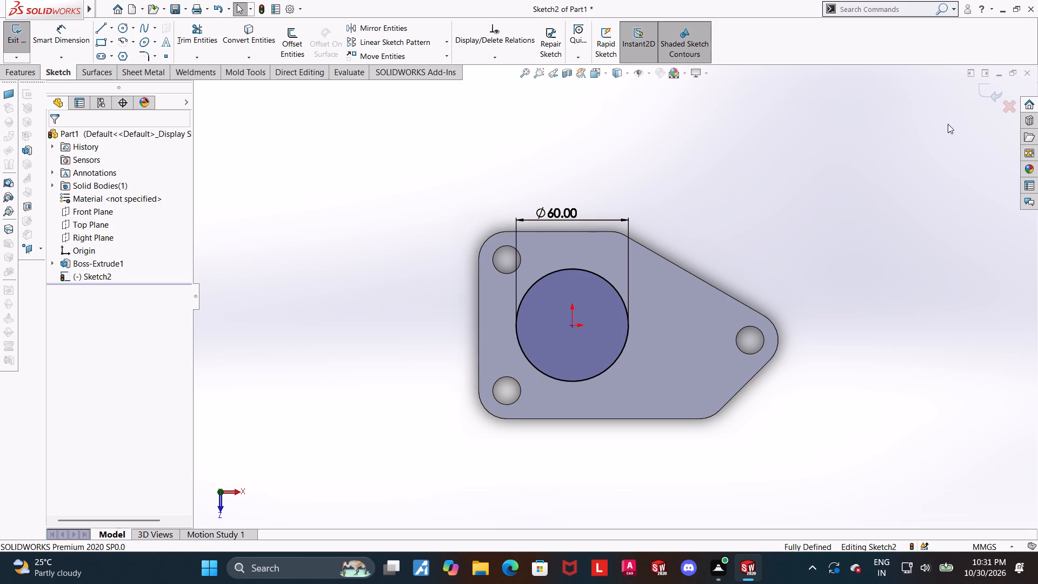
left_click(981, 89)
Extrude the 60 mm circle upward from the plate as a merged blind boss with a depth of 80-12 (68 mm).
scroll(811, 263, "up", 2)
middle_click_drag(773, 316, 774, 191)
scroll(713, 246, "down", 1)
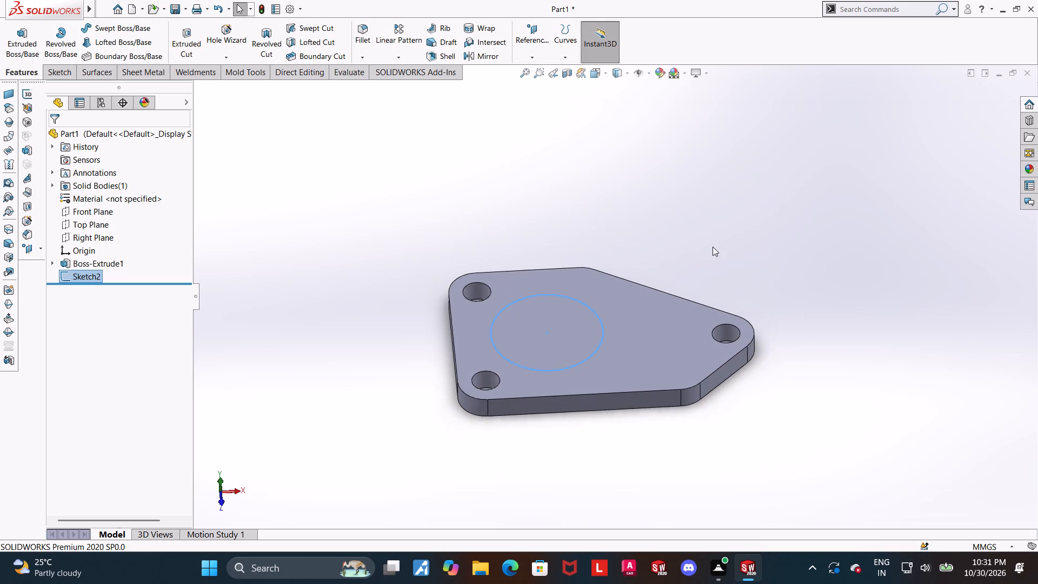
scroll(713, 247, "down", 1)
left_click(23, 38)
scroll(472, 240, "up", 1)
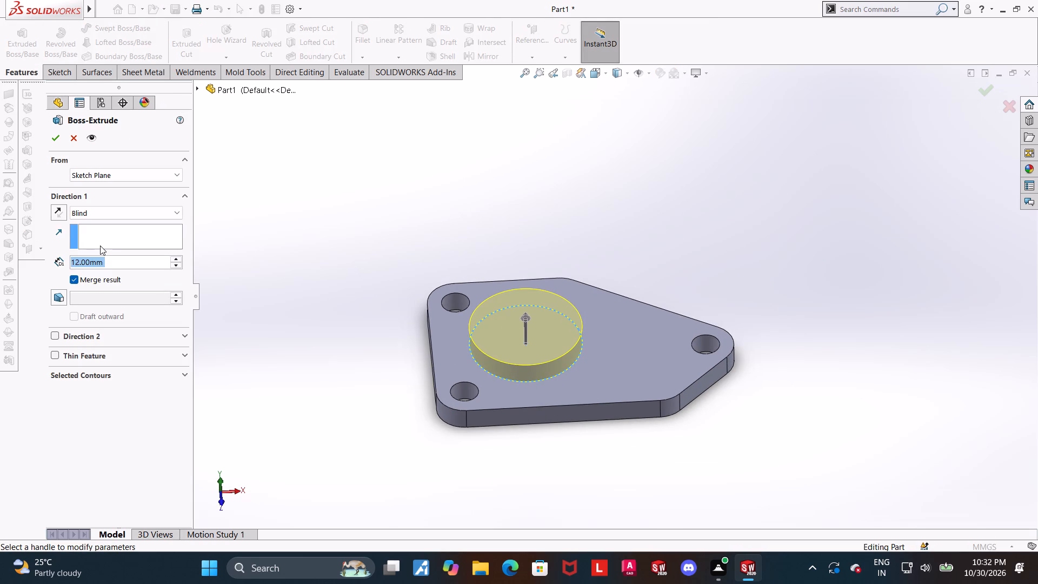
type("80")
type("-12")
key("Return")
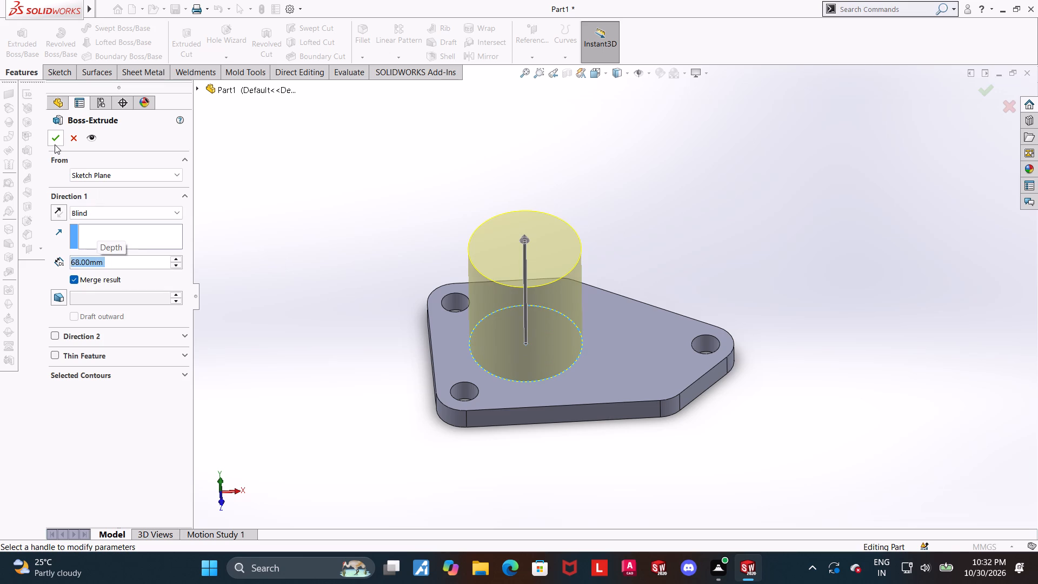
left_click(54, 143)
left_click(294, 340)
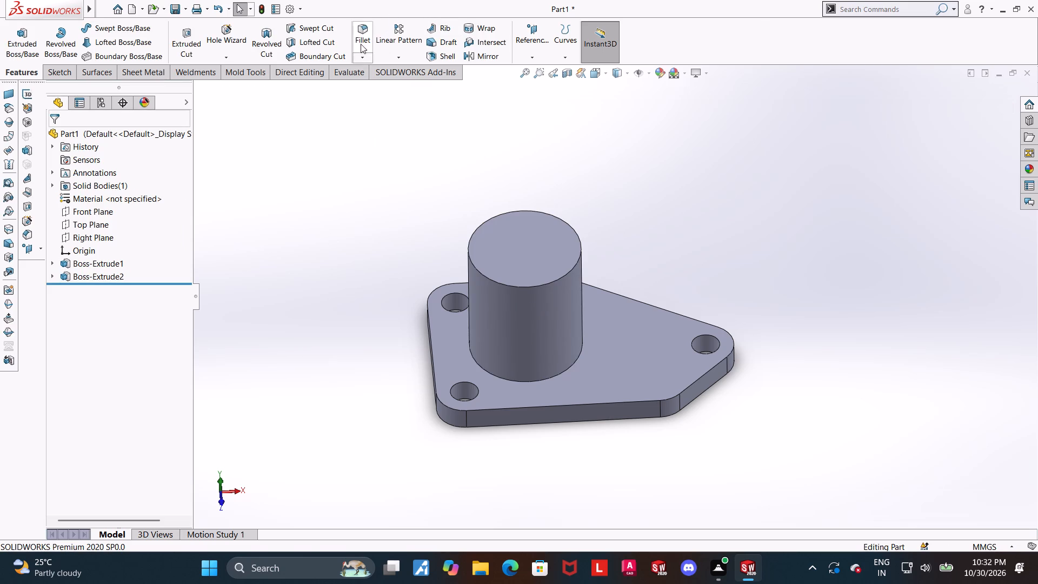
Measure the distance between the cylindrical boss's top face and the plate's bottom face.
left_click(351, 66)
left_click(129, 41)
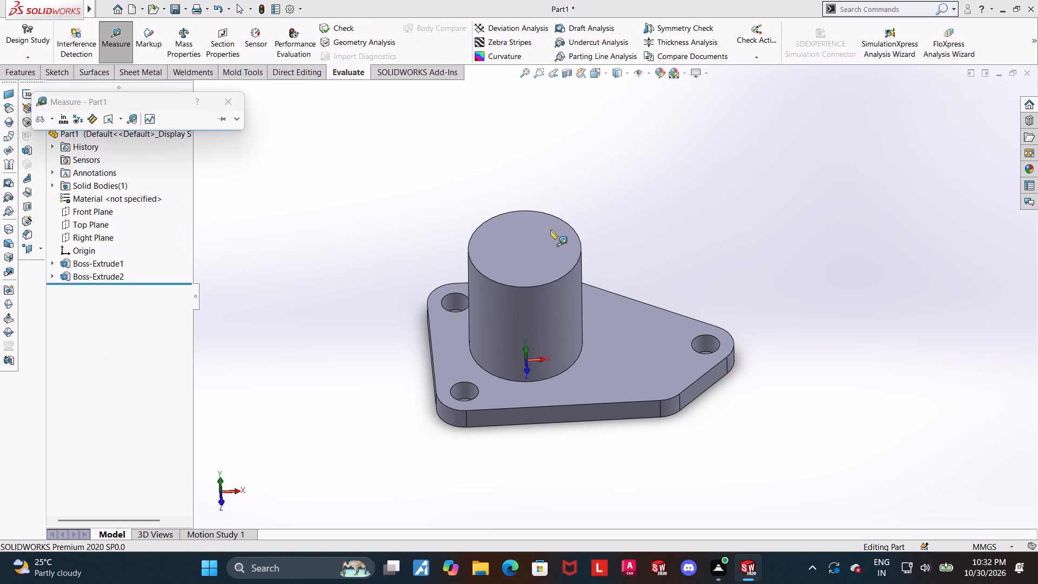
left_click(536, 250)
middle_click_drag(746, 453, 738, 255)
left_click(640, 342)
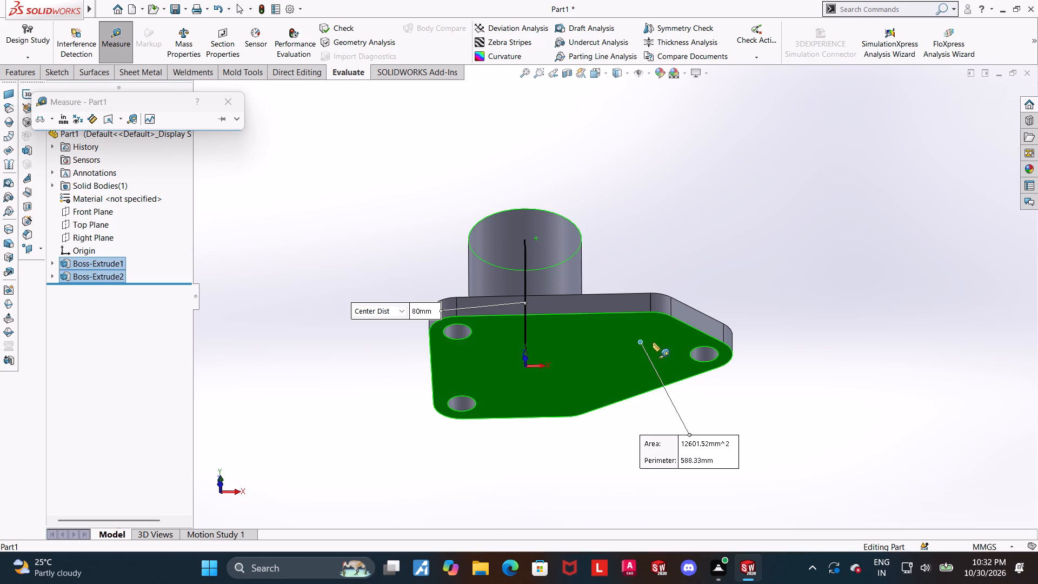
key("Escape")
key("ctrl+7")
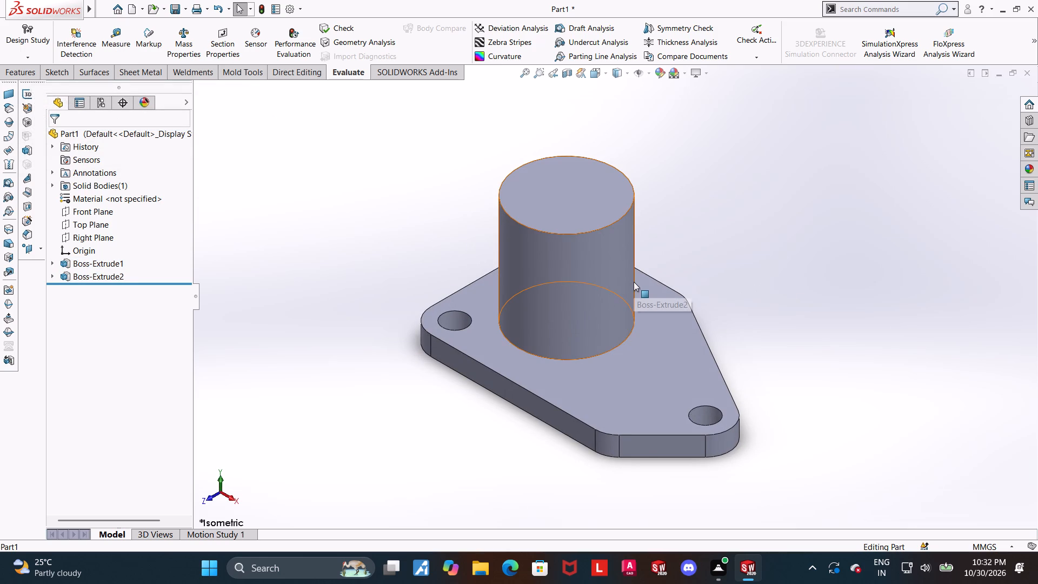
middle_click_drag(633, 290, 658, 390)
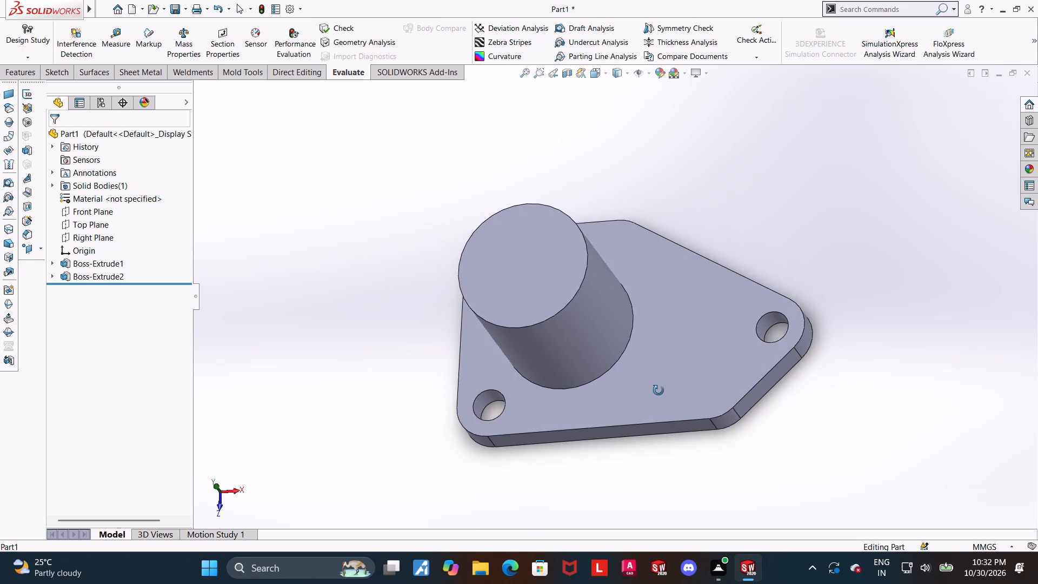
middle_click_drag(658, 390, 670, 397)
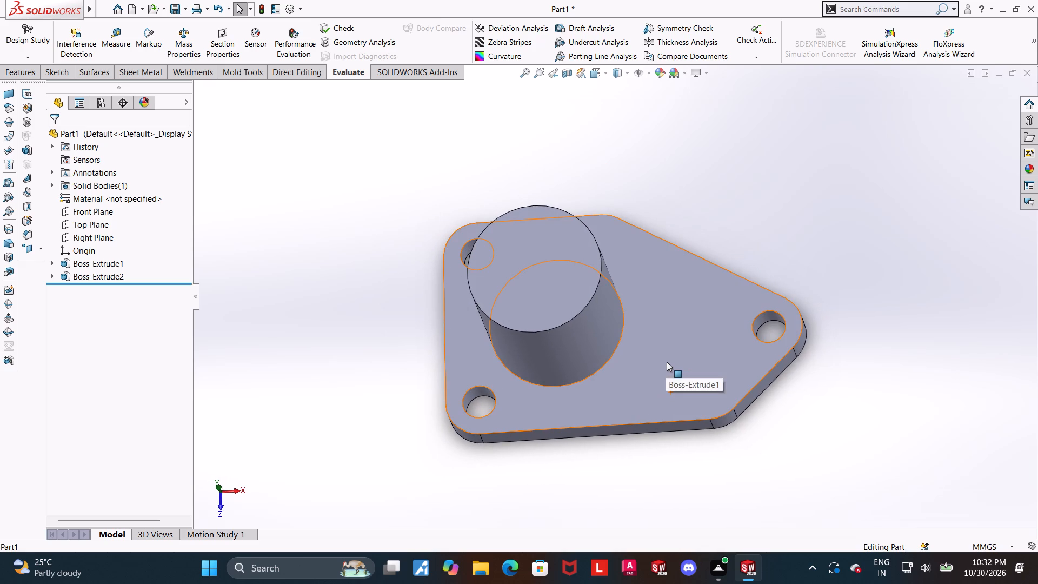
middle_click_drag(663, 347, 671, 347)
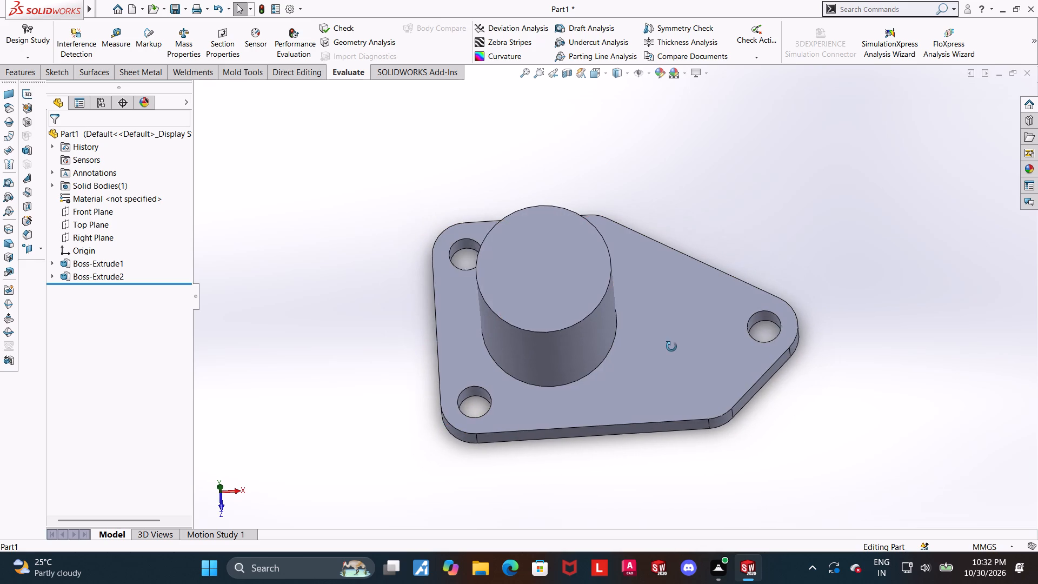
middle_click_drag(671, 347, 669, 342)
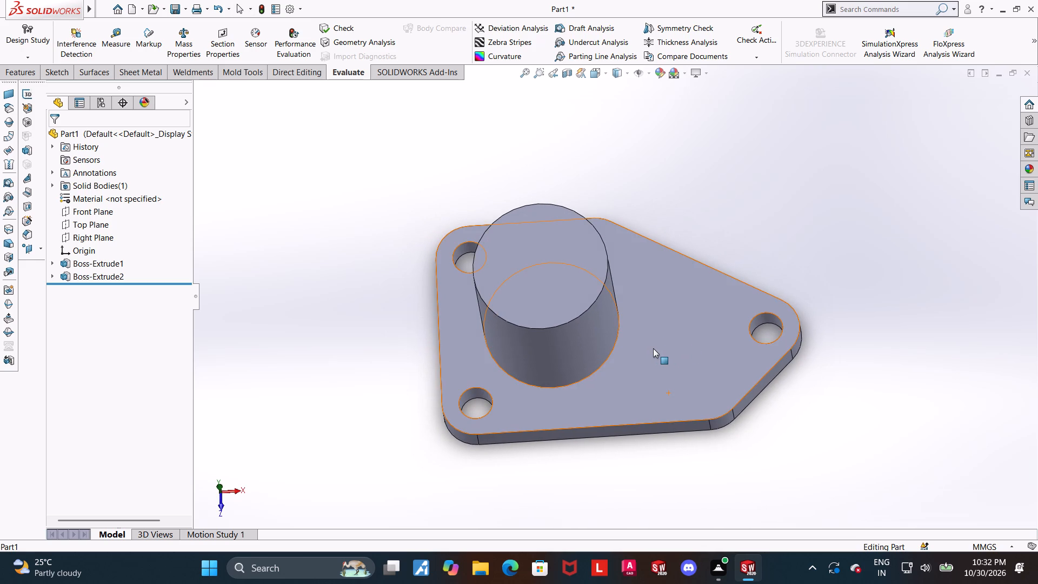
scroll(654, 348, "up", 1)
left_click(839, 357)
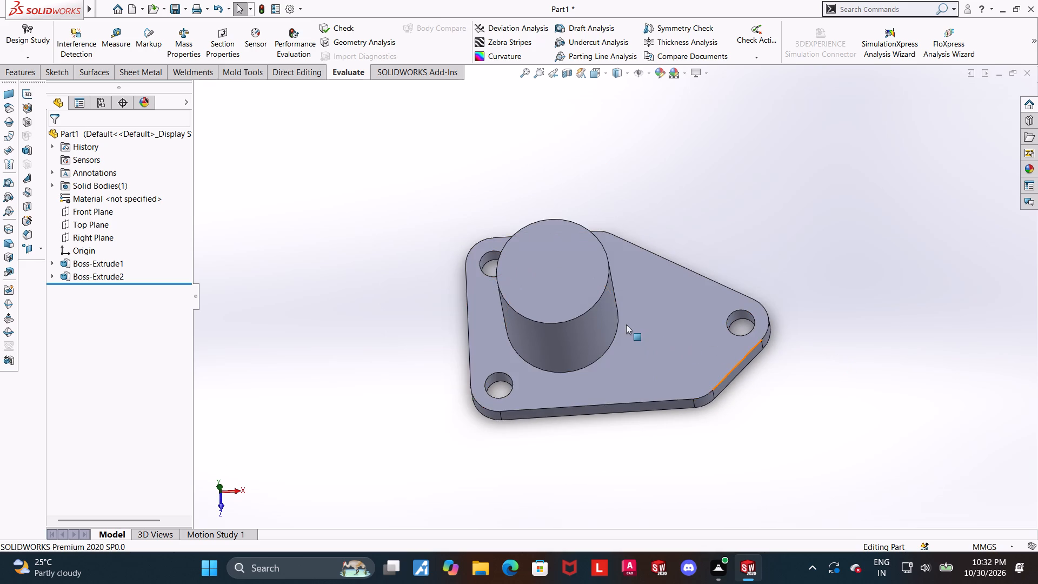
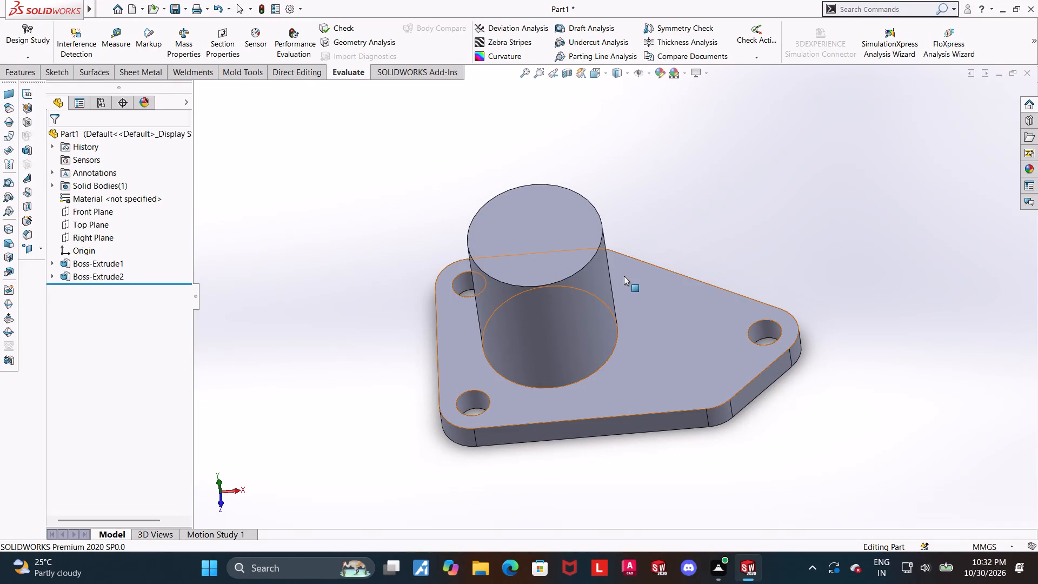
Set up a counterbored legacy hole in the Hole Wizard with a 30 mm diameter and a 16 mm counterbore depth.
middle_click_drag(651, 198, 657, 237)
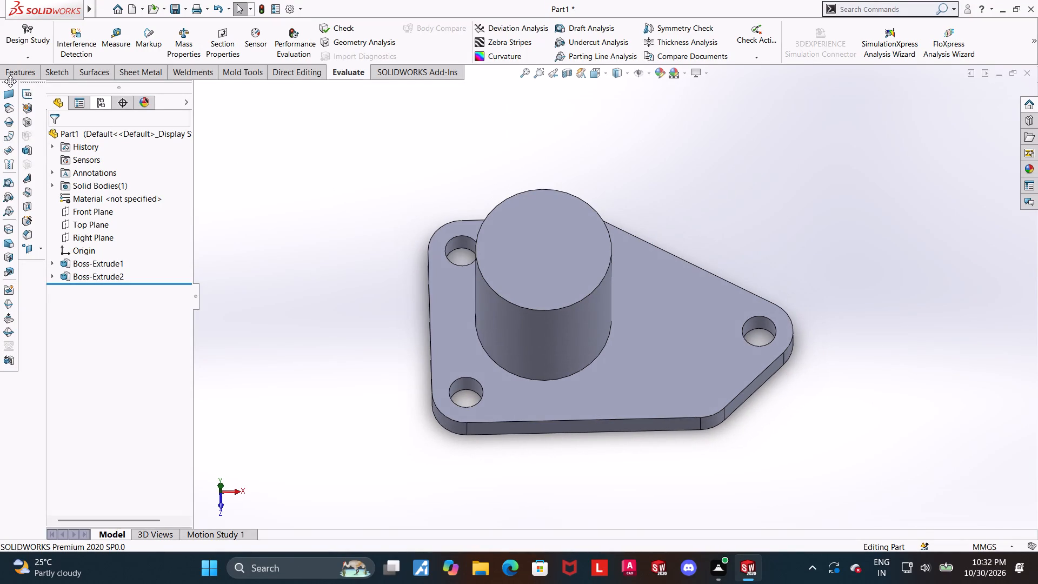
left_click(13, 73)
left_click(222, 36)
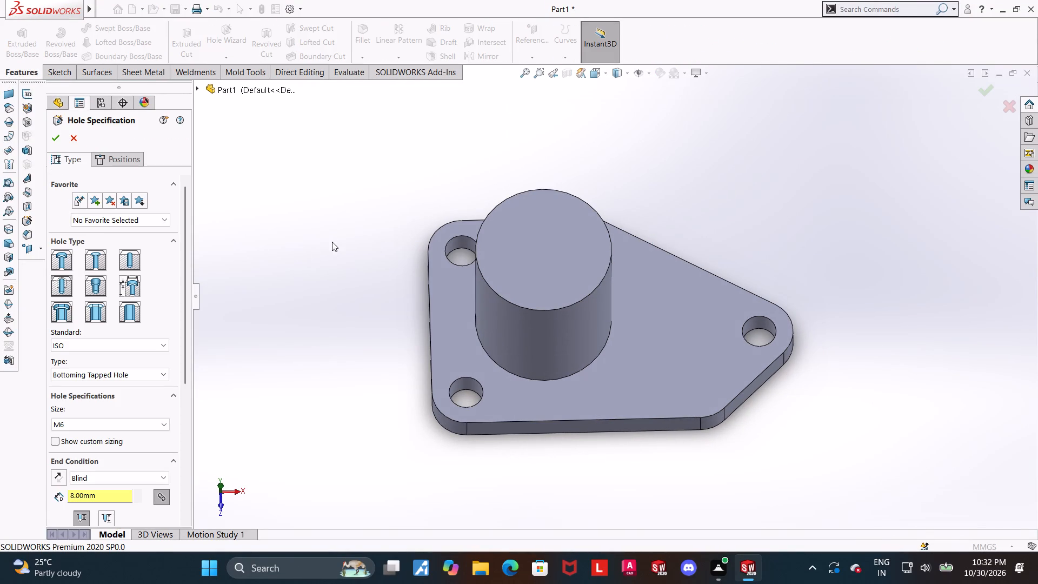
left_click(128, 285)
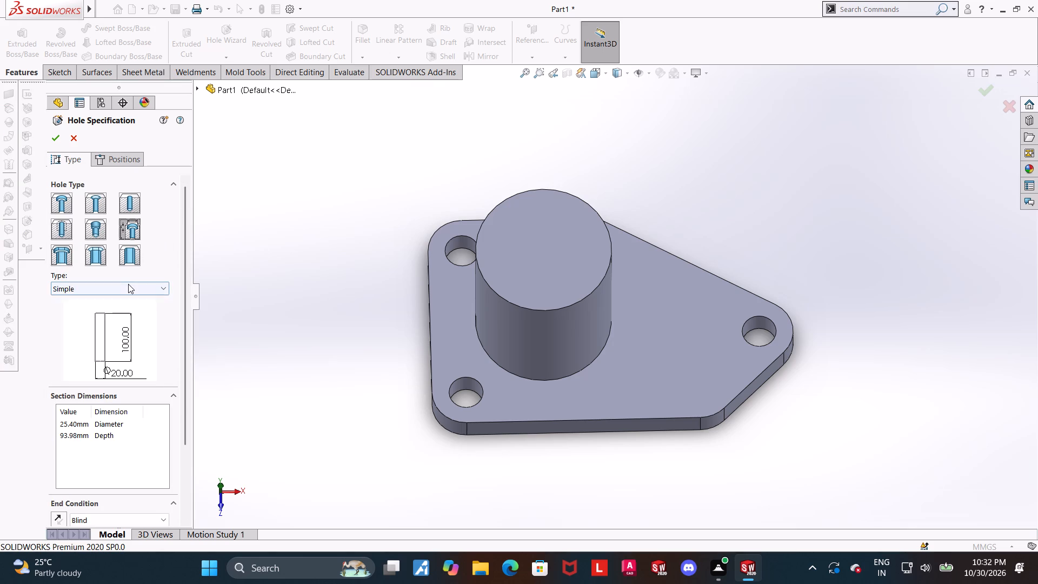
left_click(128, 284)
left_click(98, 362)
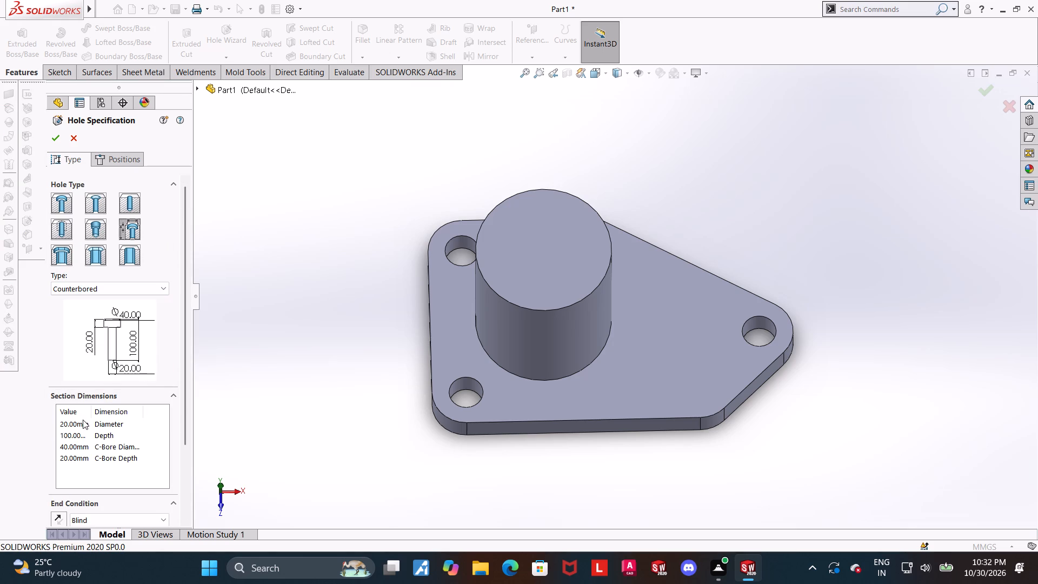
double_click(83, 421)
key("3")
key("0")
key("Return")
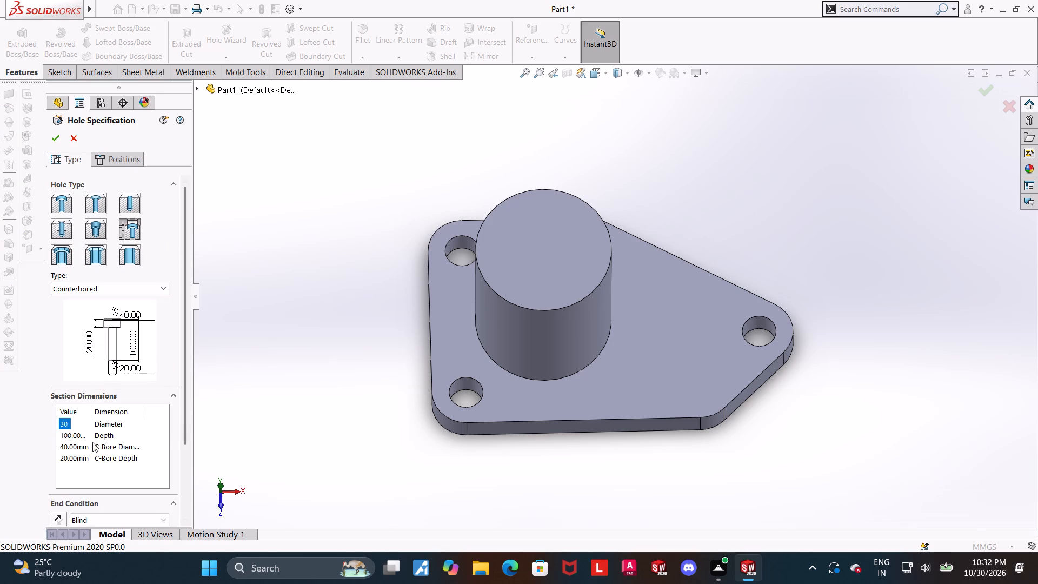
left_click(372, 420)
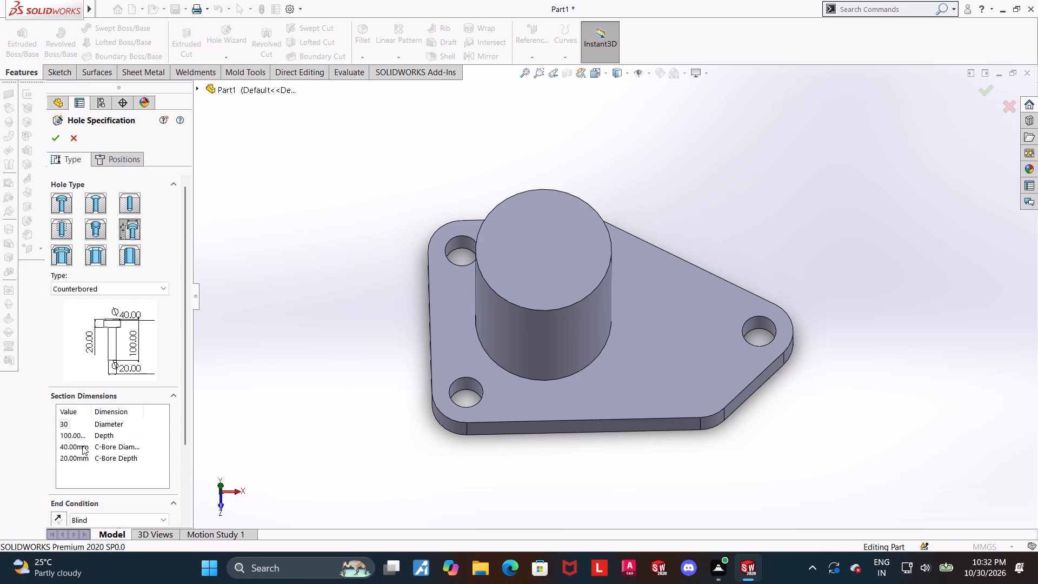
double_click(78, 456)
type("16")
key("Return")
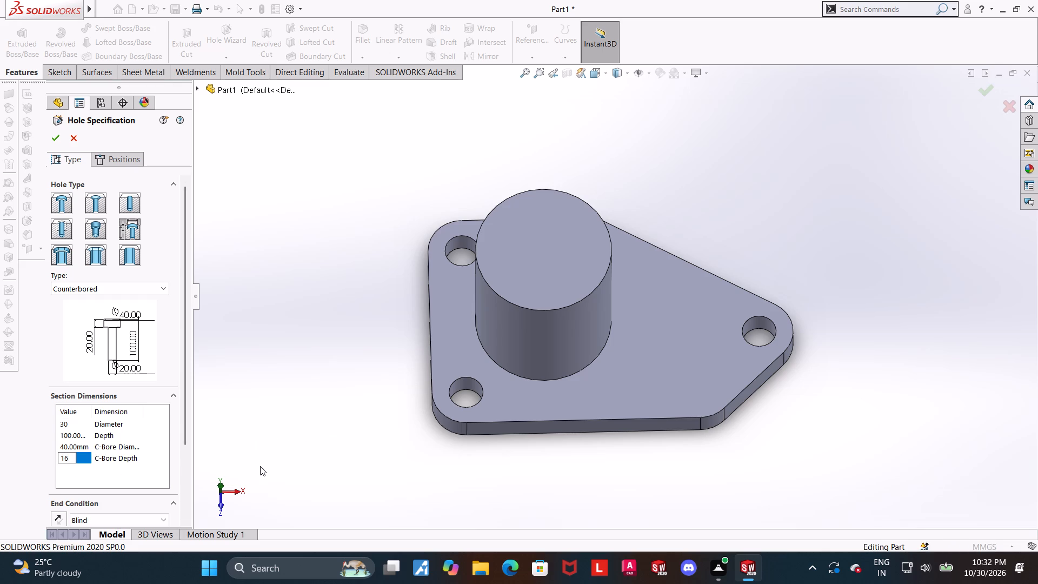
left_click(280, 447)
Position the counterbored hole at the center of the cylindrical boss's top face and finish the hole.
left_click(120, 161)
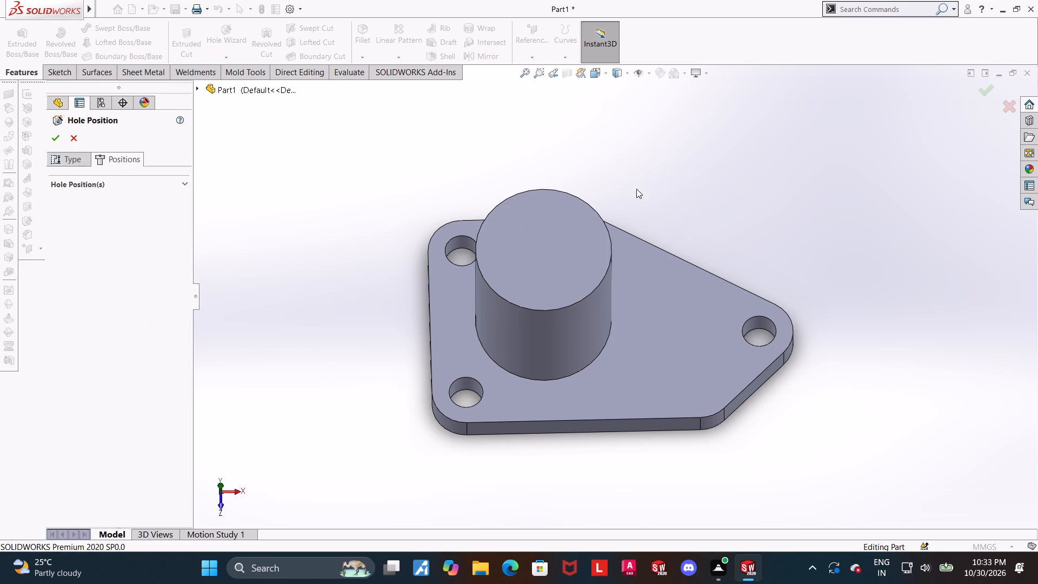
left_click(536, 248)
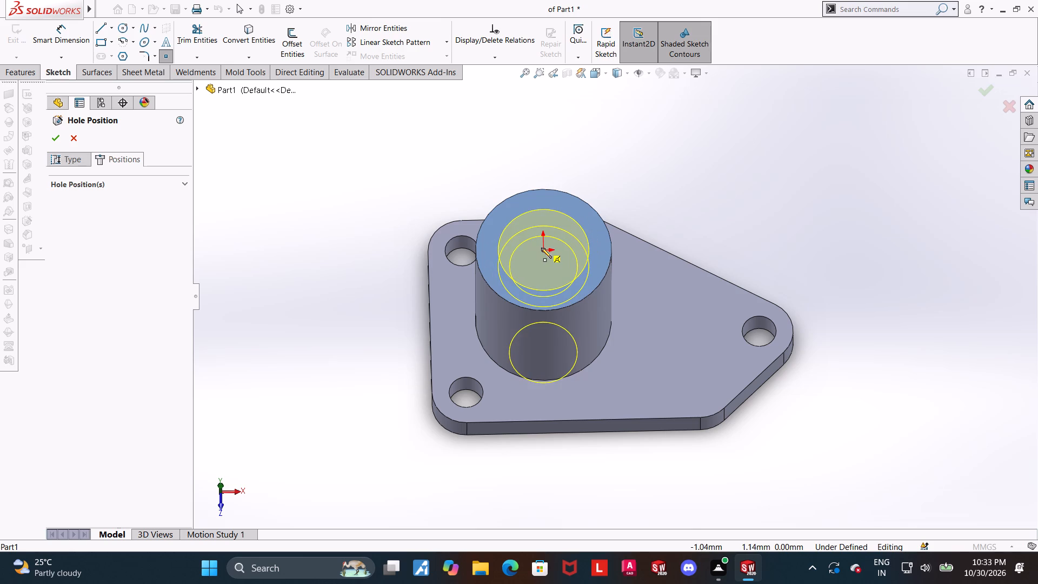
middle_click_drag(556, 245, 564, 217)
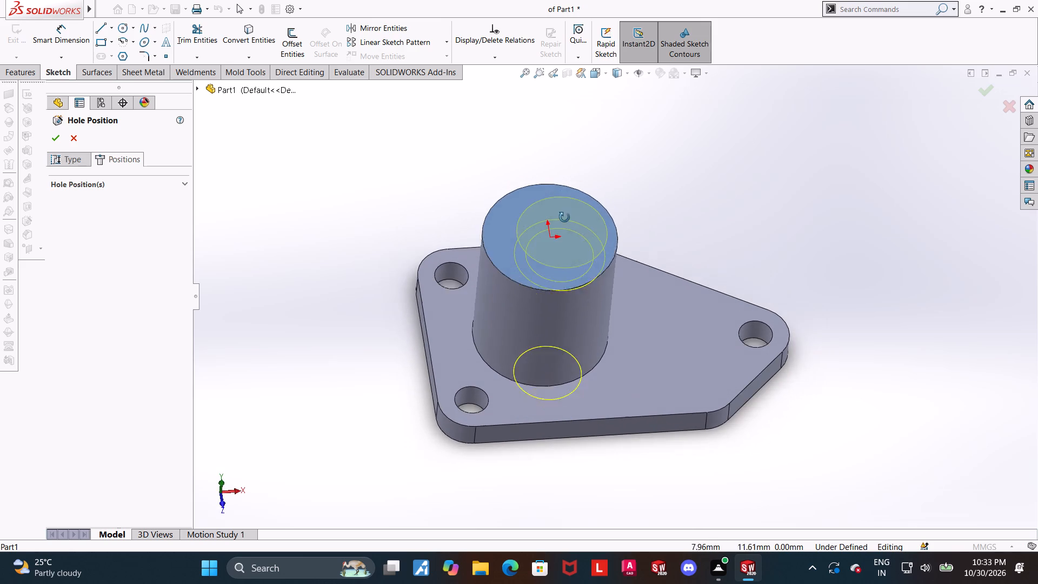
middle_click_drag(564, 217, 564, 227)
left_click(551, 244)
middle_click_drag(718, 230, 709, 205)
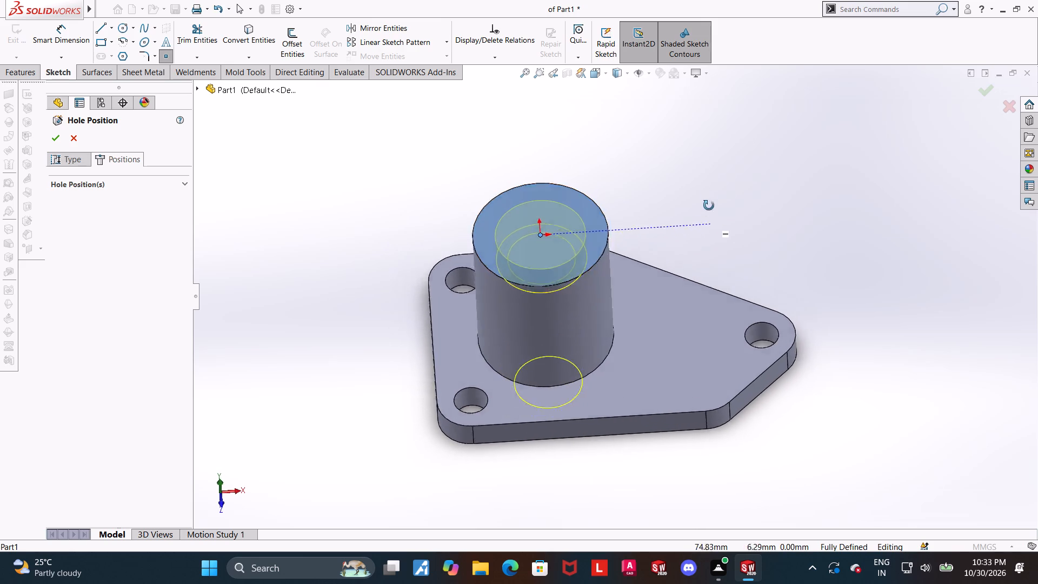
middle_click_drag(709, 205, 717, 200)
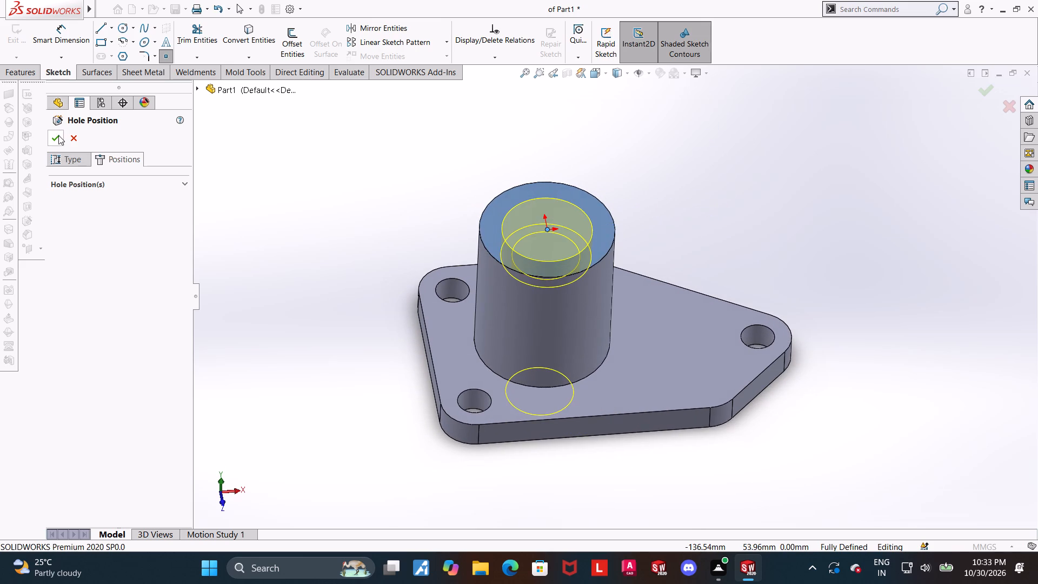
left_click(58, 135)
left_click(868, 238)
Measure the distance between the counterbore's floor and the boss's top face.
middle_click_drag(818, 241, 821, 215)
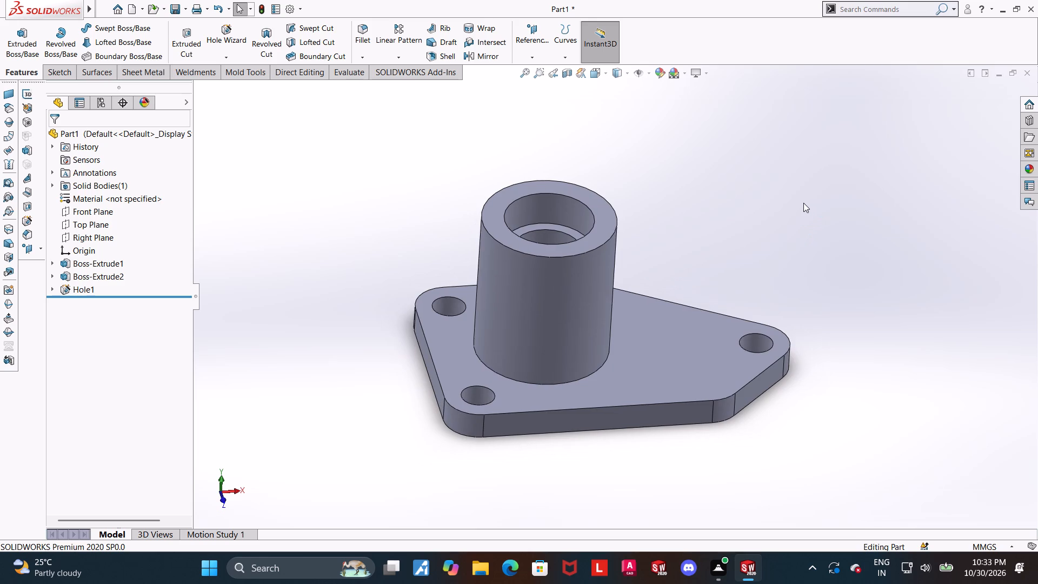
scroll(734, 233, "down", 2)
middle_click(720, 240)
left_click(344, 72)
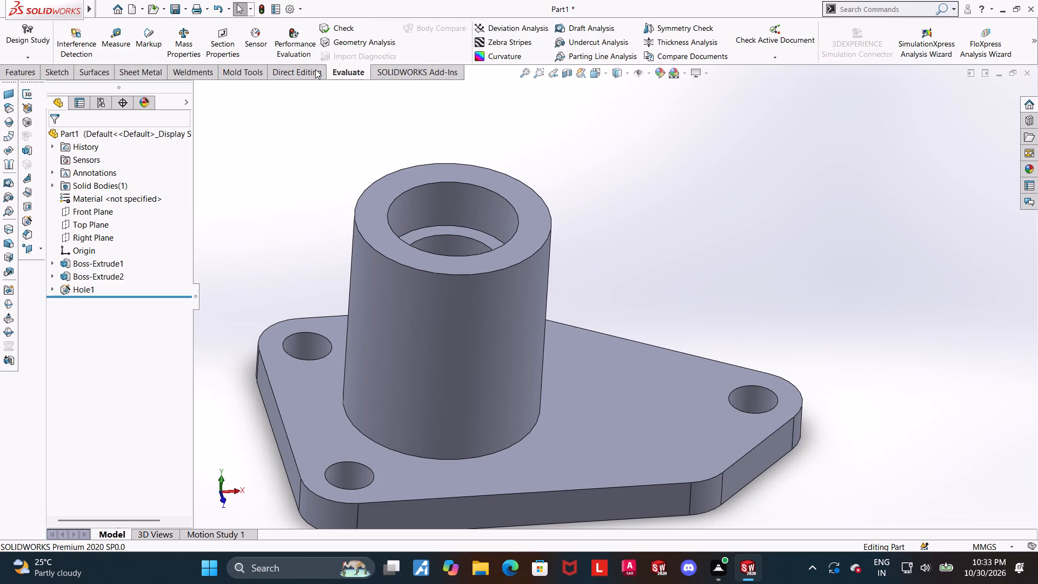
left_click(128, 35)
middle_click_drag(609, 150, 605, 203)
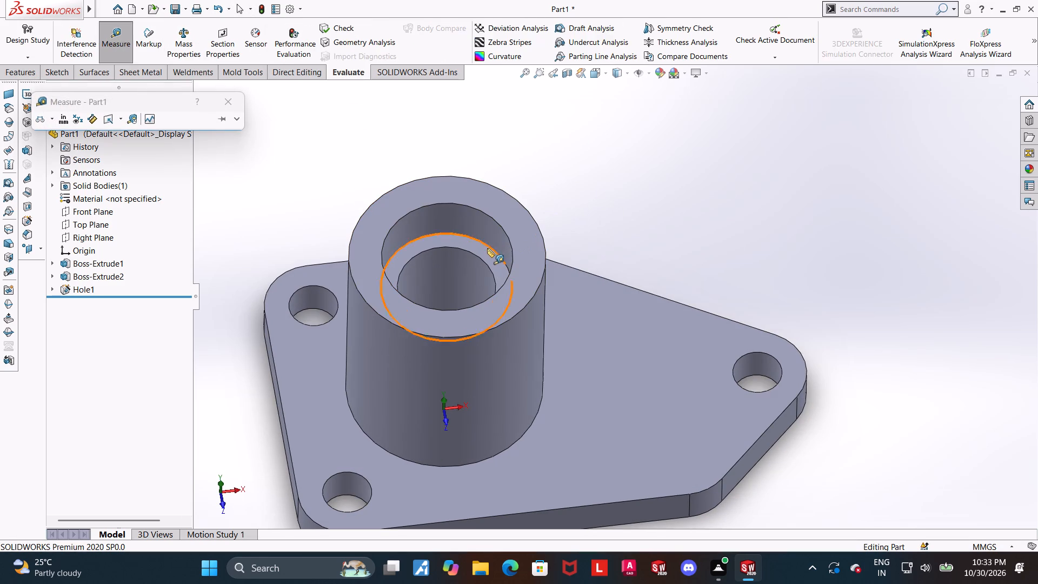
left_click(486, 250)
left_click(492, 198)
scroll(588, 215, "up", 1)
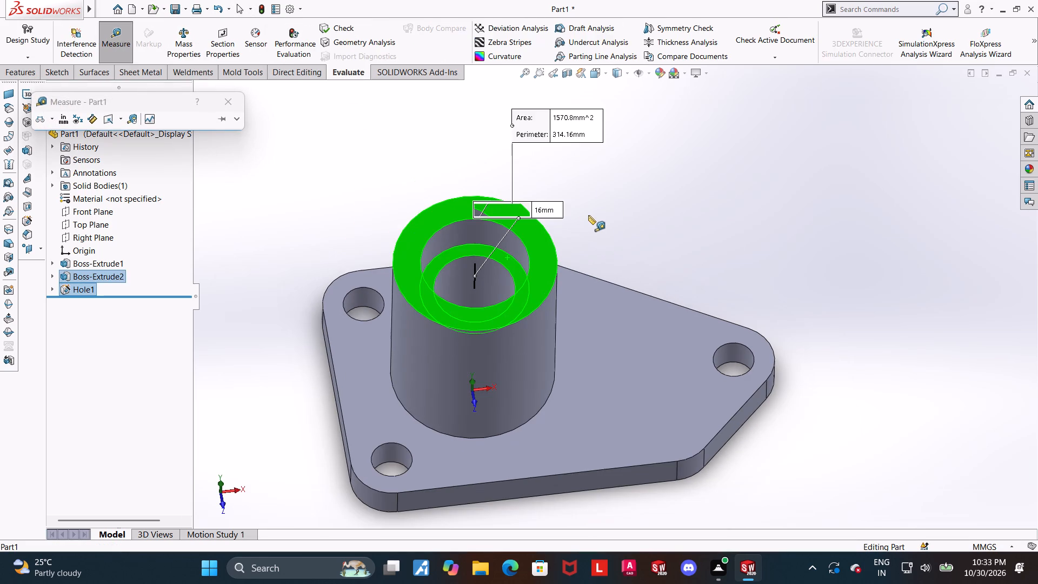
scroll(588, 215, "up", 1)
key("Escape")
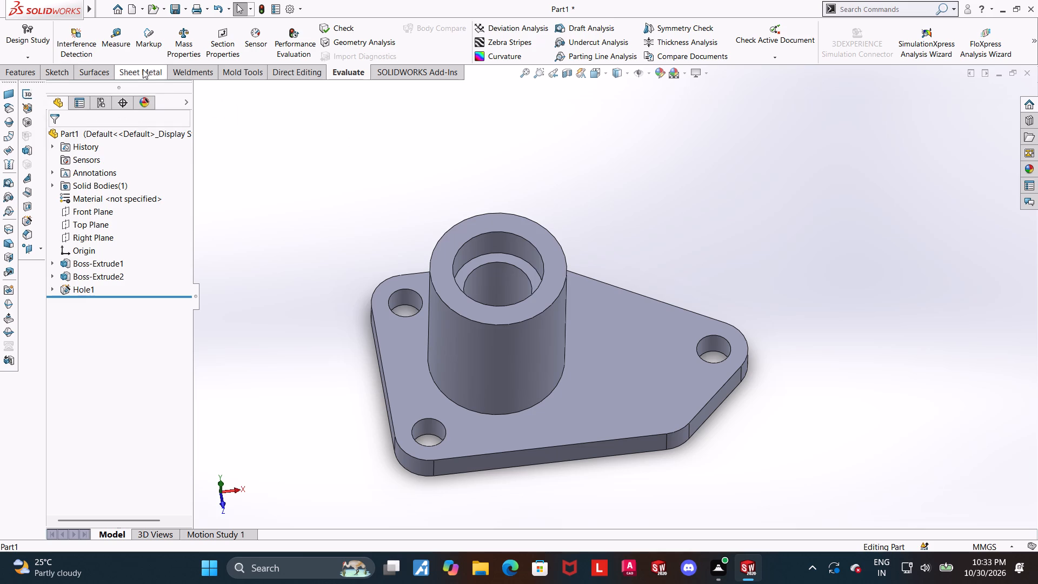
Measure the boss's outer cylindrical face, the counterbore wall and the inner bore wall one after another.
left_click(127, 44)
left_click(538, 334)
key("Escape")
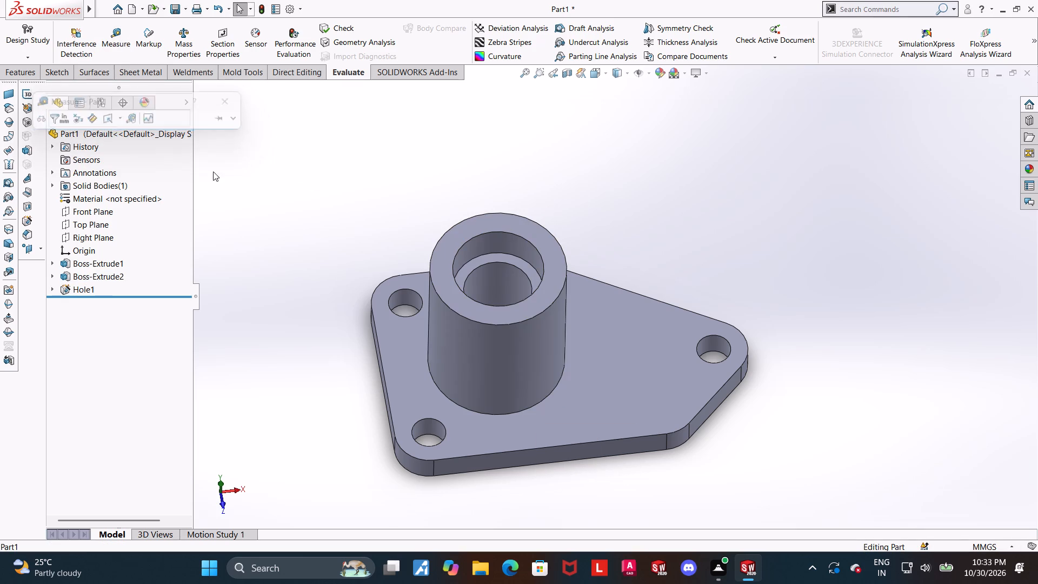
left_click(115, 47)
left_click(504, 239)
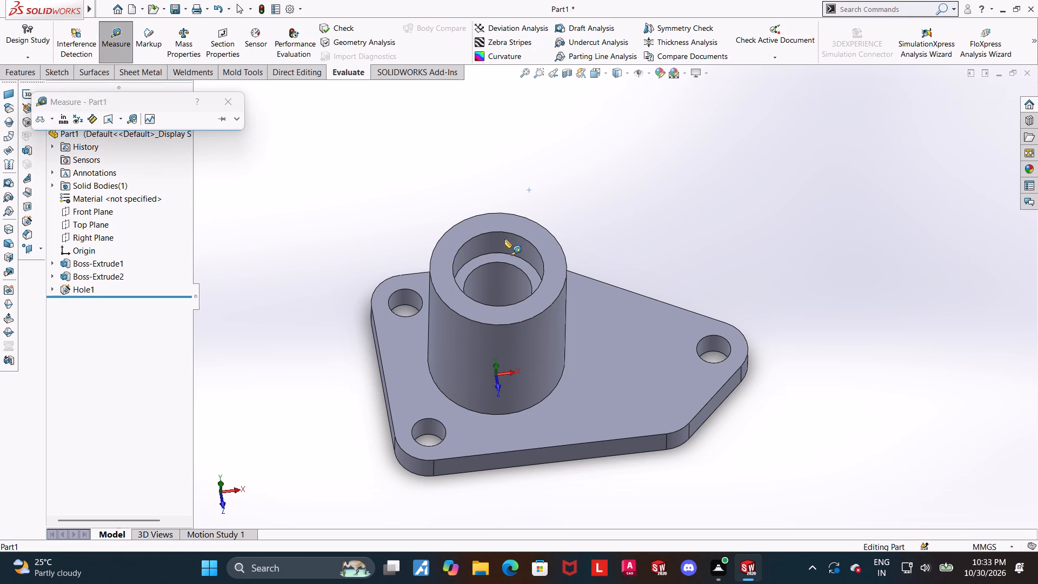
key("Escape")
left_click(111, 49)
left_click(498, 280)
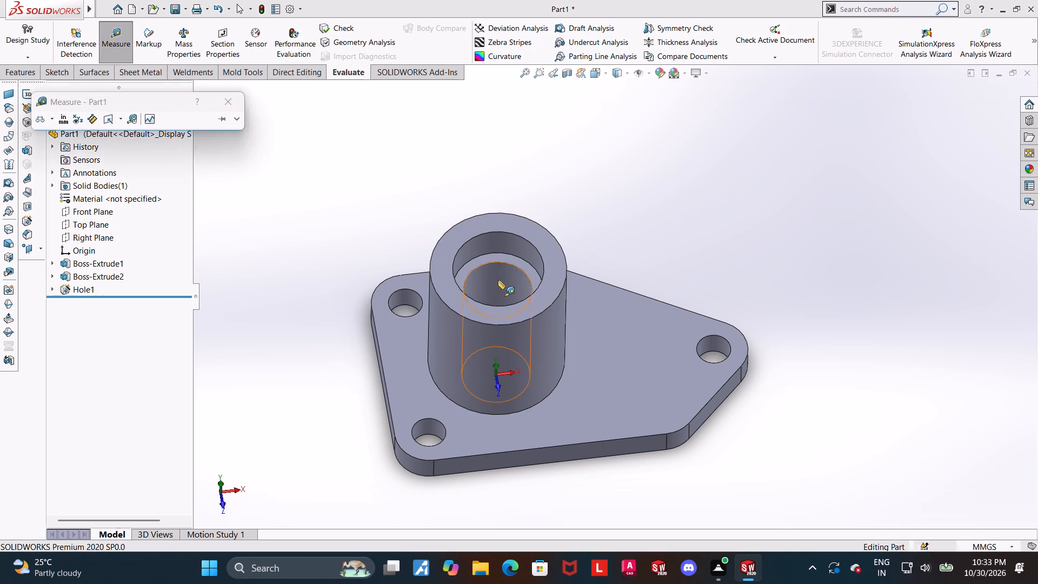
key("Escape")
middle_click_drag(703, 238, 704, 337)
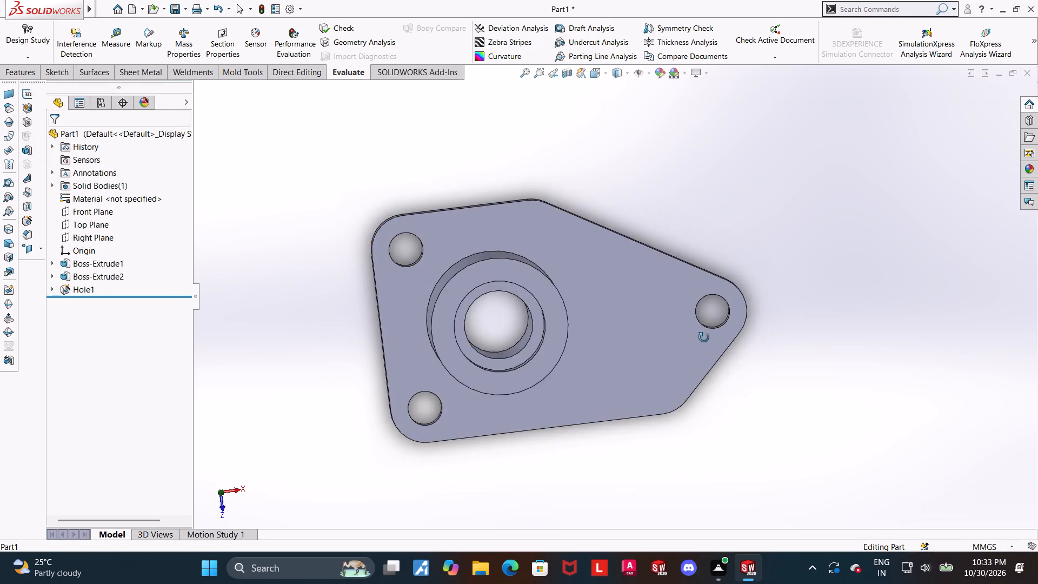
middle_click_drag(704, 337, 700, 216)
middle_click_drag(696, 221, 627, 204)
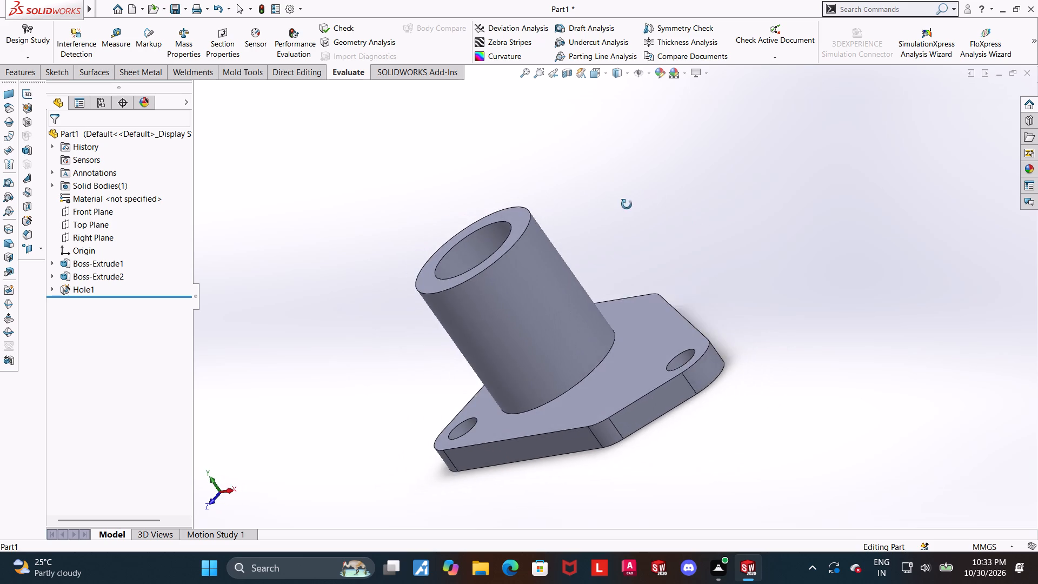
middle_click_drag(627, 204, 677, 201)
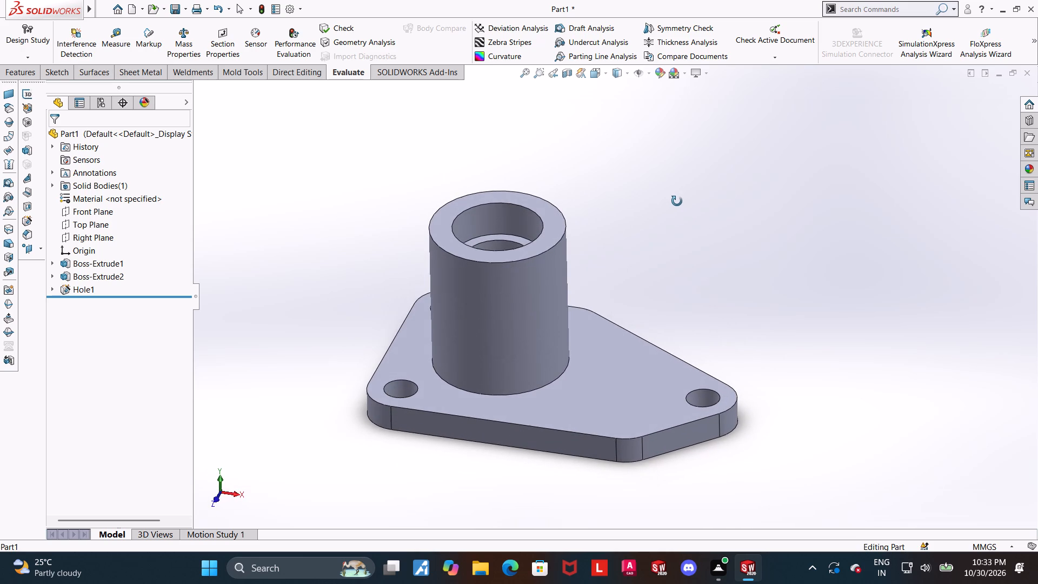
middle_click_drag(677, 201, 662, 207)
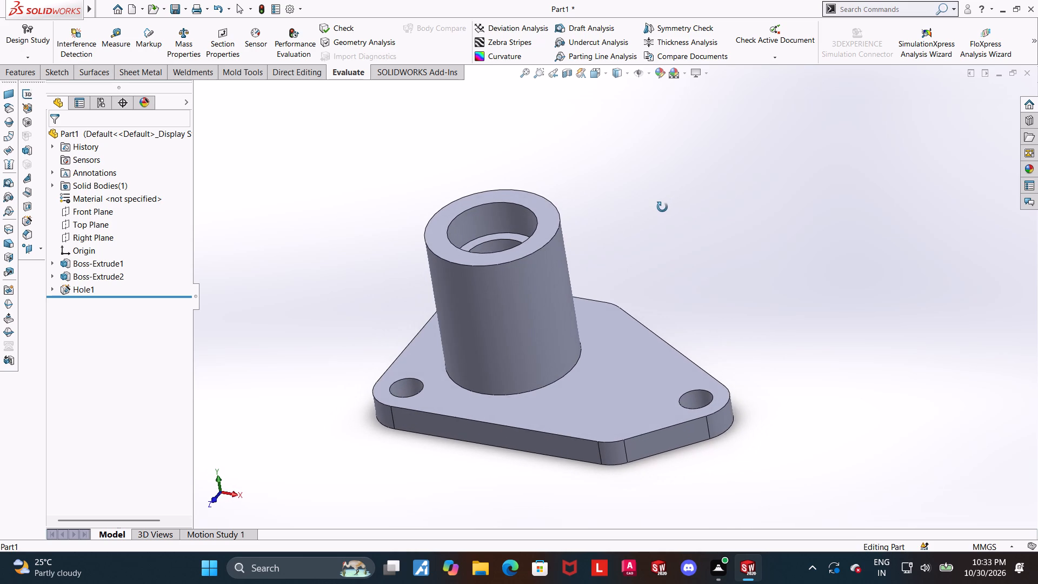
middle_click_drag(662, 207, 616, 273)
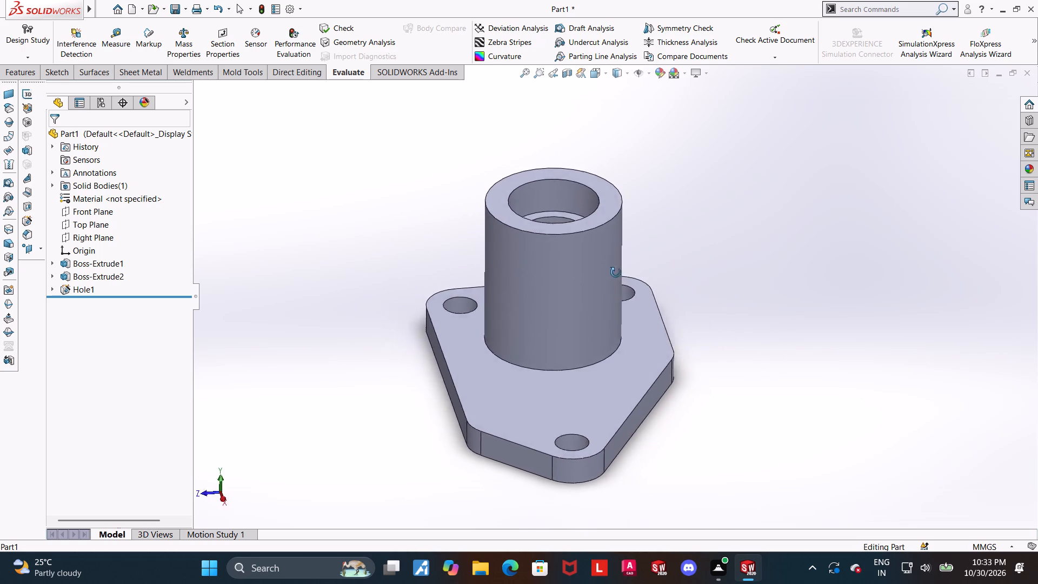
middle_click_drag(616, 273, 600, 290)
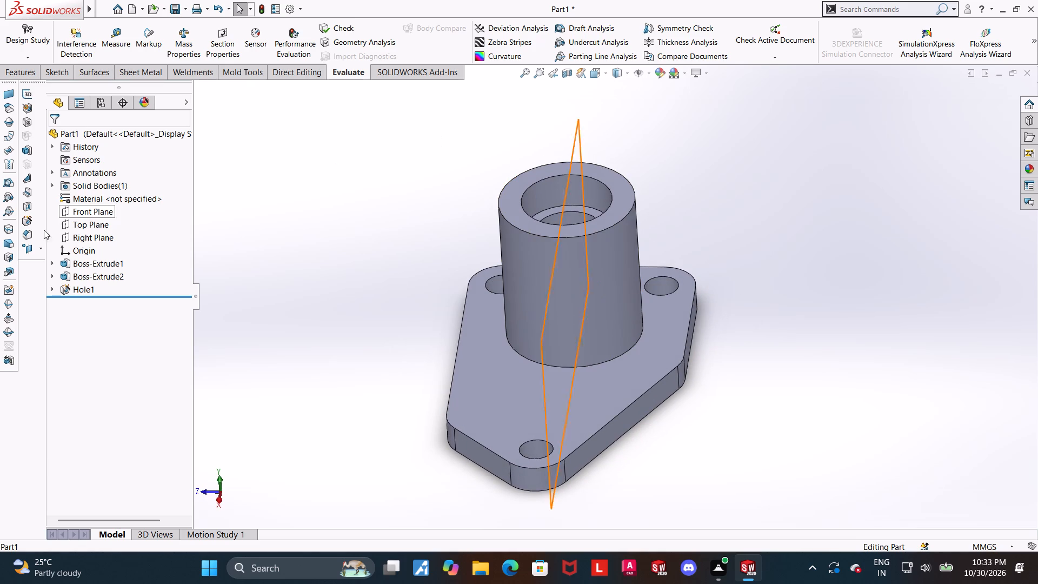
Create a reference plane offset 45 mm from the Right Plane, in front of the cylindrical boss.
left_click(88, 240)
middle_click_drag(562, 283, 595, 321)
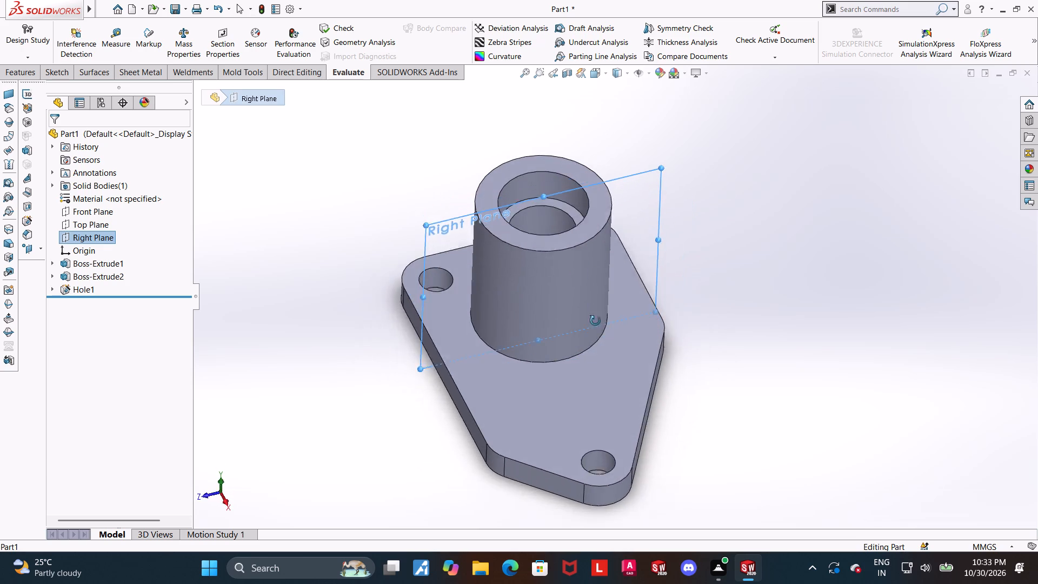
middle_click_drag(595, 321, 582, 152)
middle_click_drag(590, 194, 629, 248)
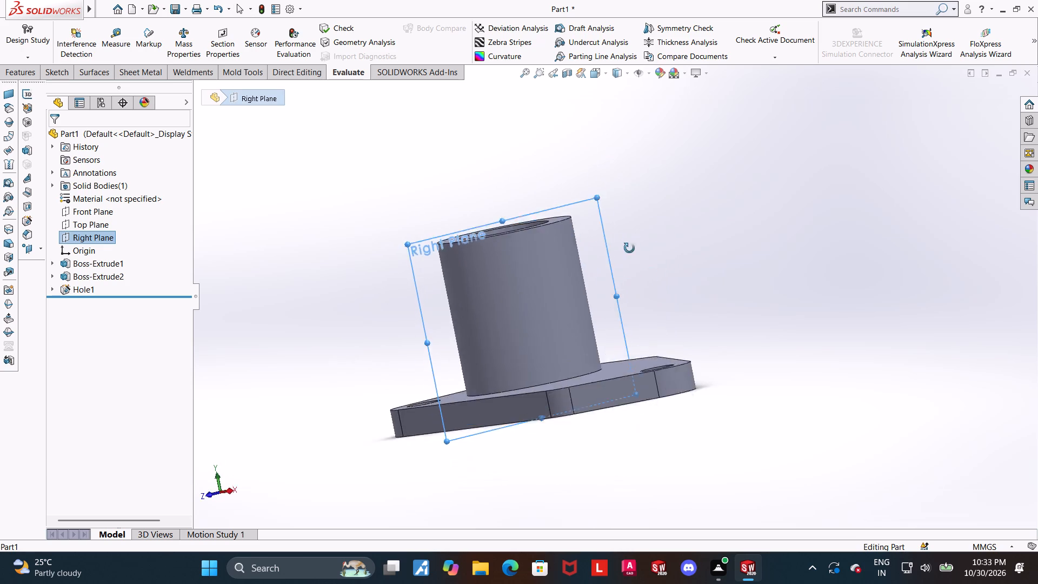
middle_click_drag(629, 248, 636, 276)
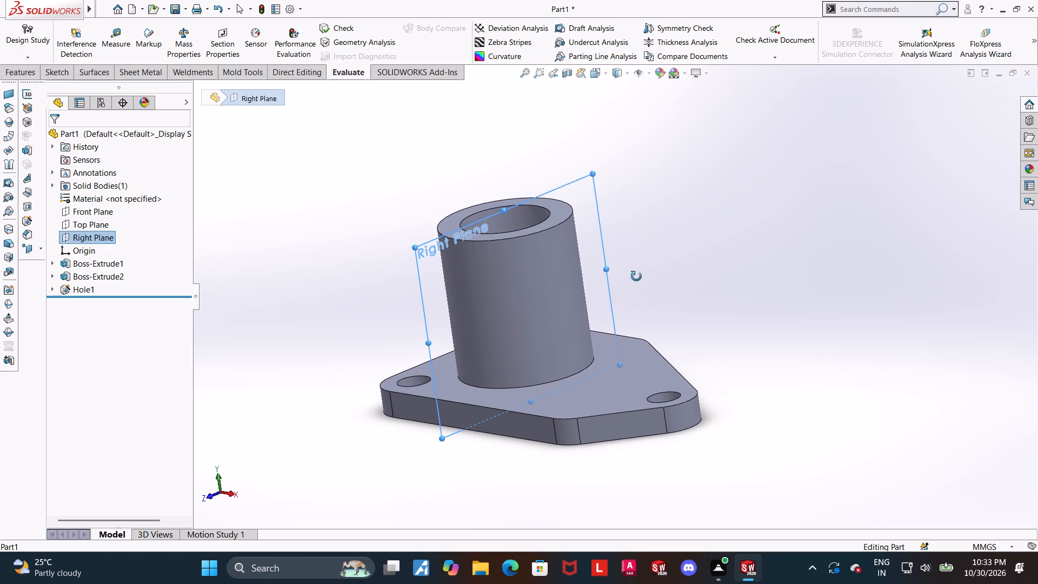
middle_click_drag(636, 276, 654, 290)
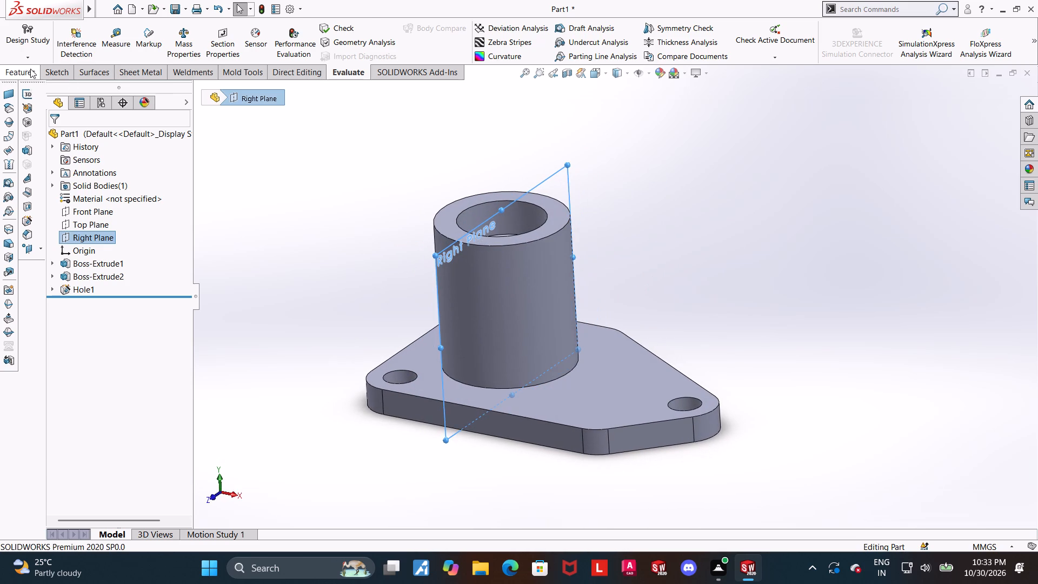
left_click(22, 70)
left_click(521, 59)
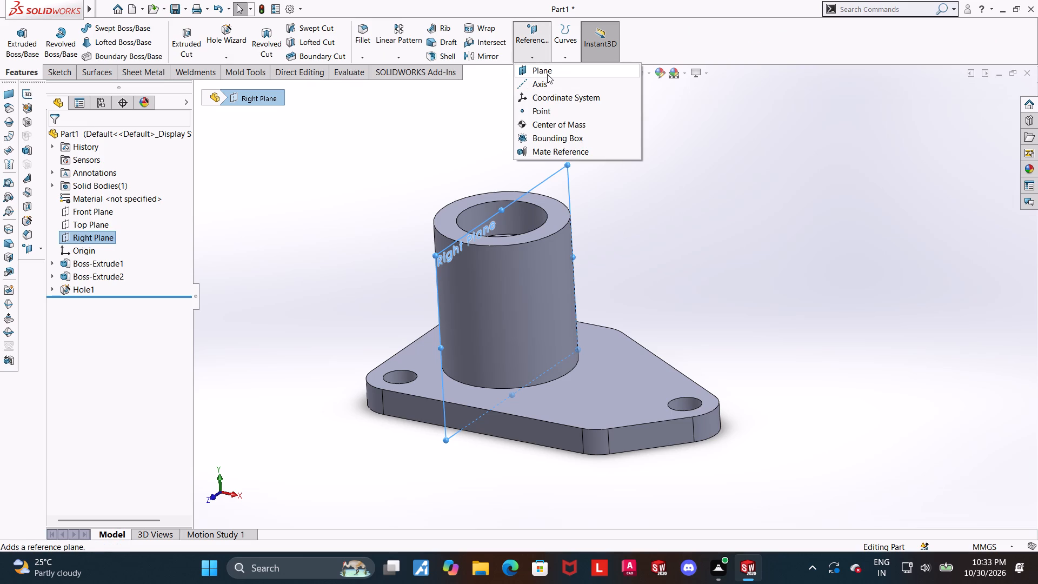
left_click(547, 74)
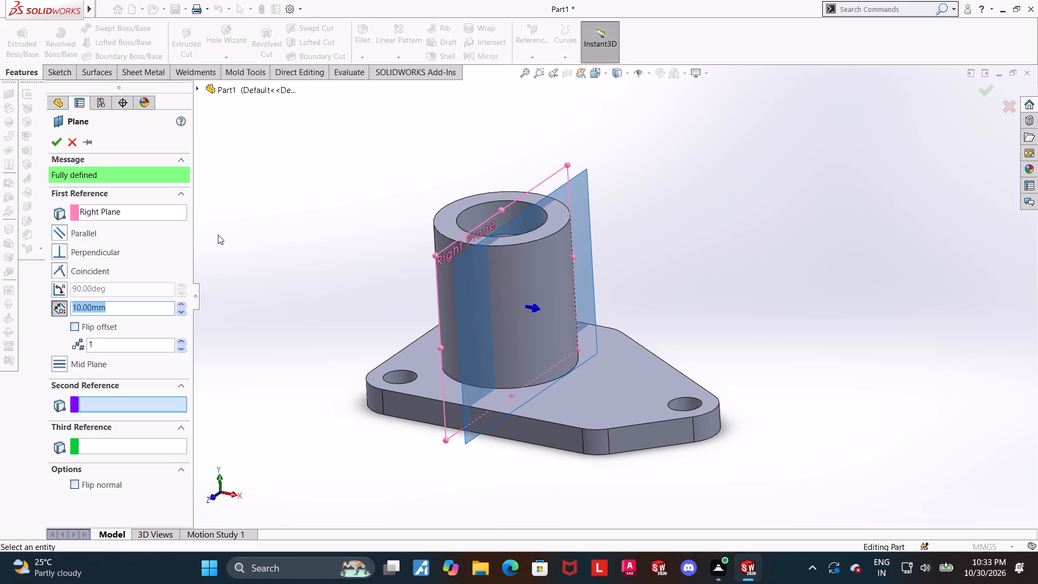
type("45")
key("Return")
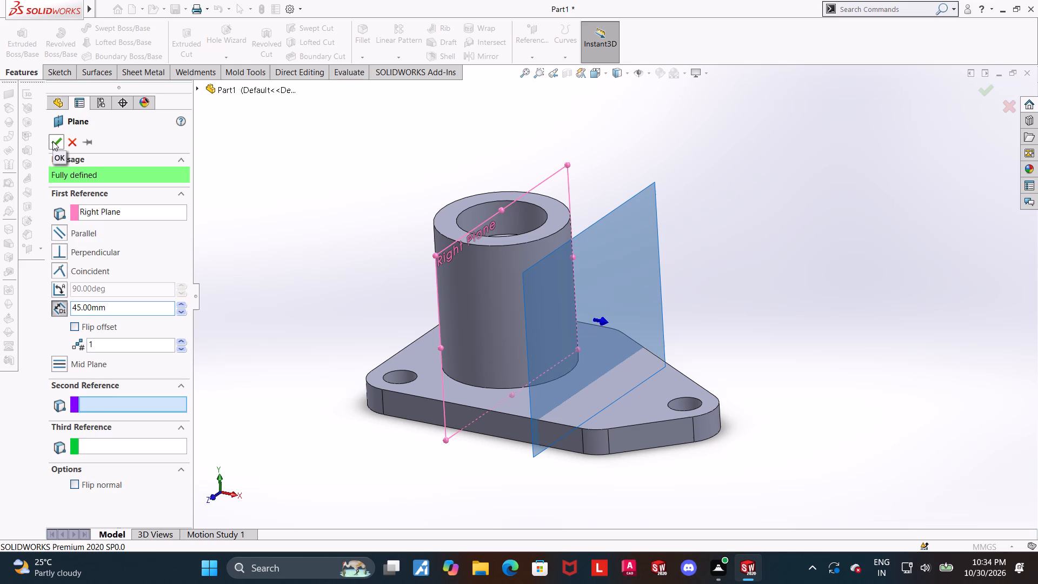
left_click(52, 141)
left_click(783, 273)
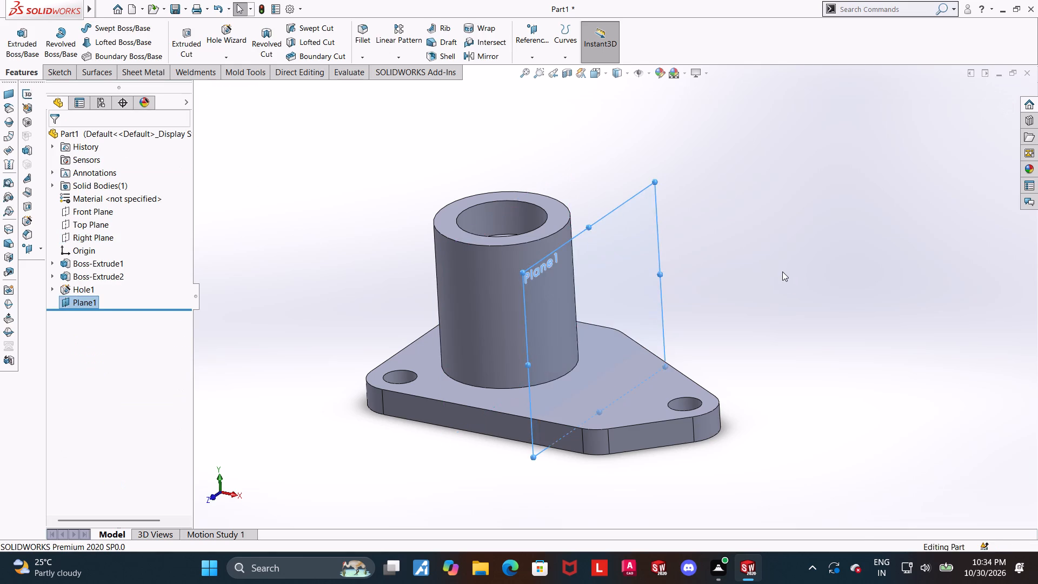
Start a sketch on the new offset plane and draw an upper semicircular arc of about 9.7 mm radius, centered about 40 mm above the origin.
middle_click_drag(779, 271, 734, 282)
left_click(670, 283)
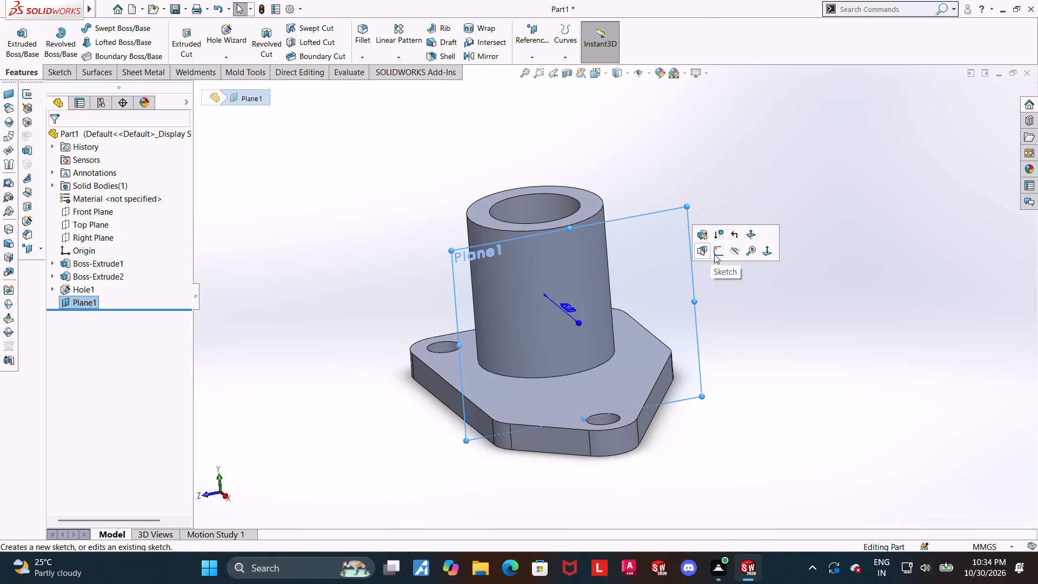
left_click(714, 254)
left_click(79, 314)
left_click(107, 298)
scroll(919, 290, "up", 3)
scroll(800, 267, "down", 1)
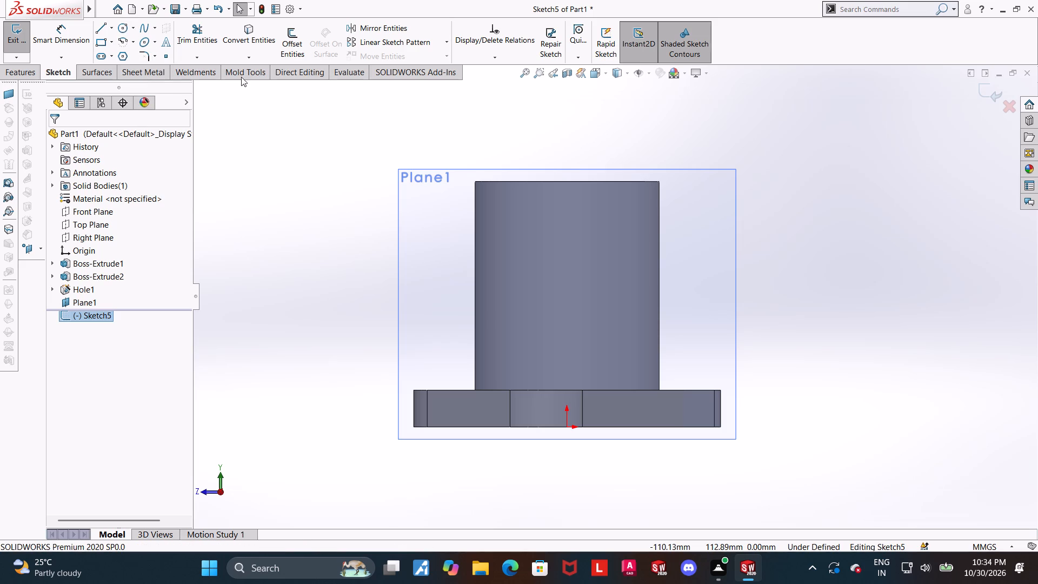
left_click(121, 41)
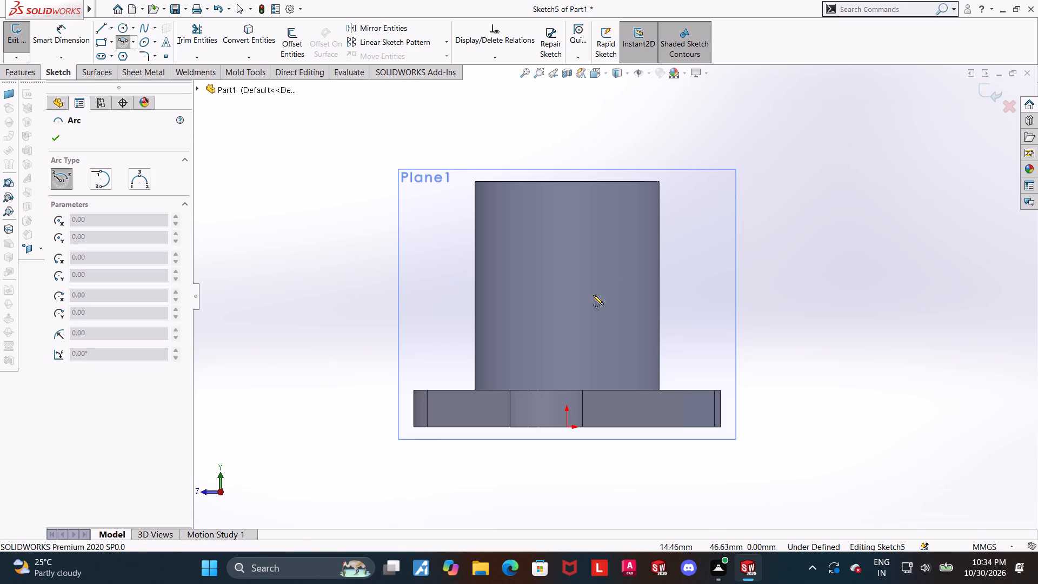
left_click(565, 304)
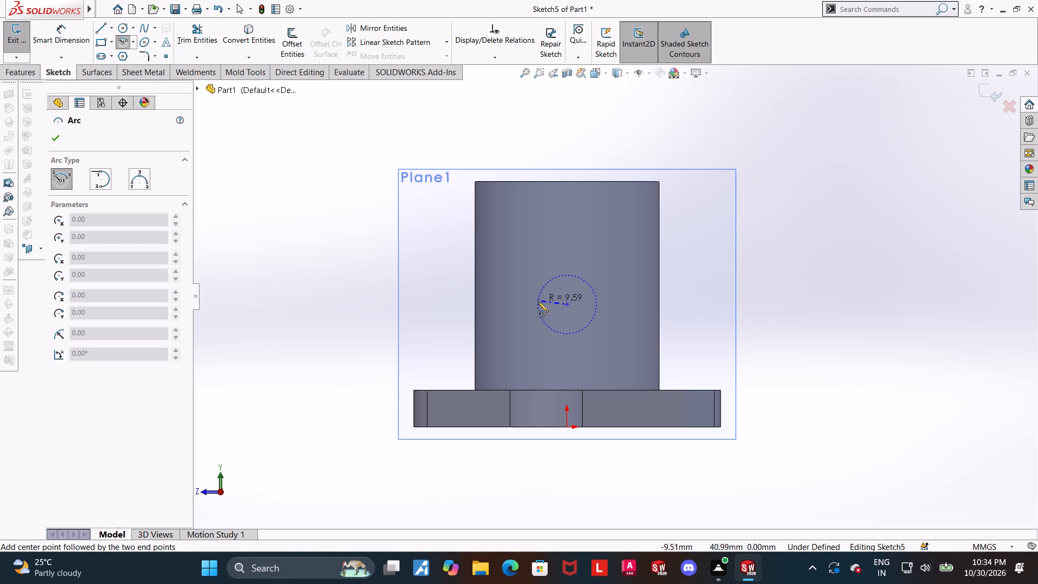
left_click(537, 305)
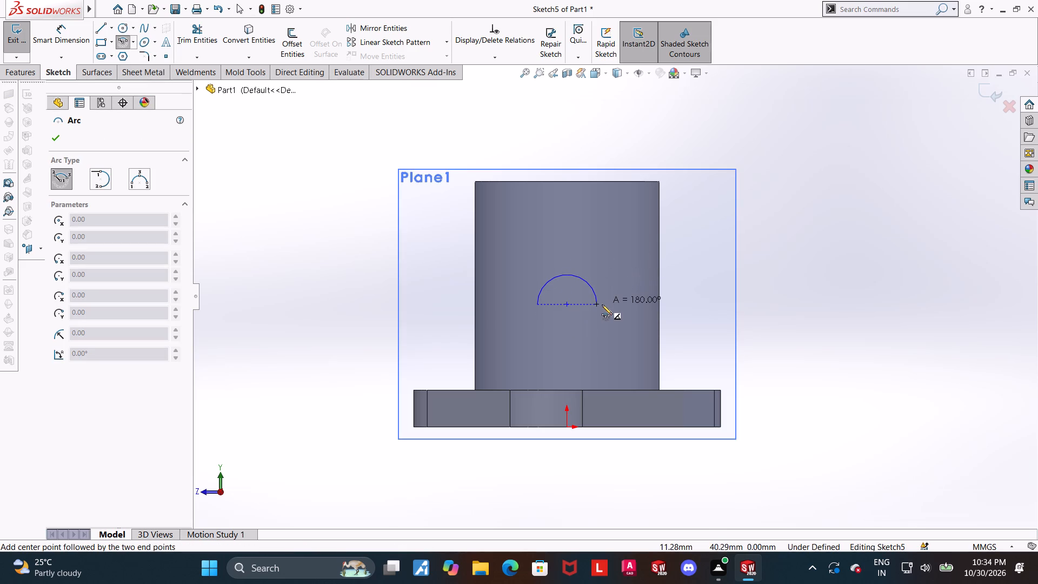
left_click(602, 306)
key("Escape")
key("Escape")
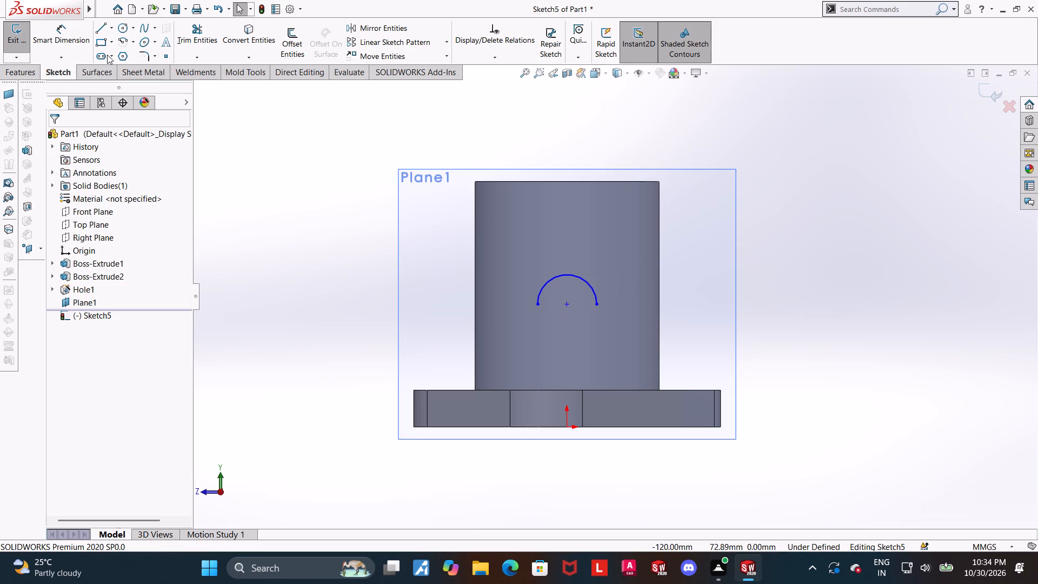
Close the arch profile with two vertical lines about 28 mm long down to the plate's top edge and a horizontal base line.
left_click(101, 28)
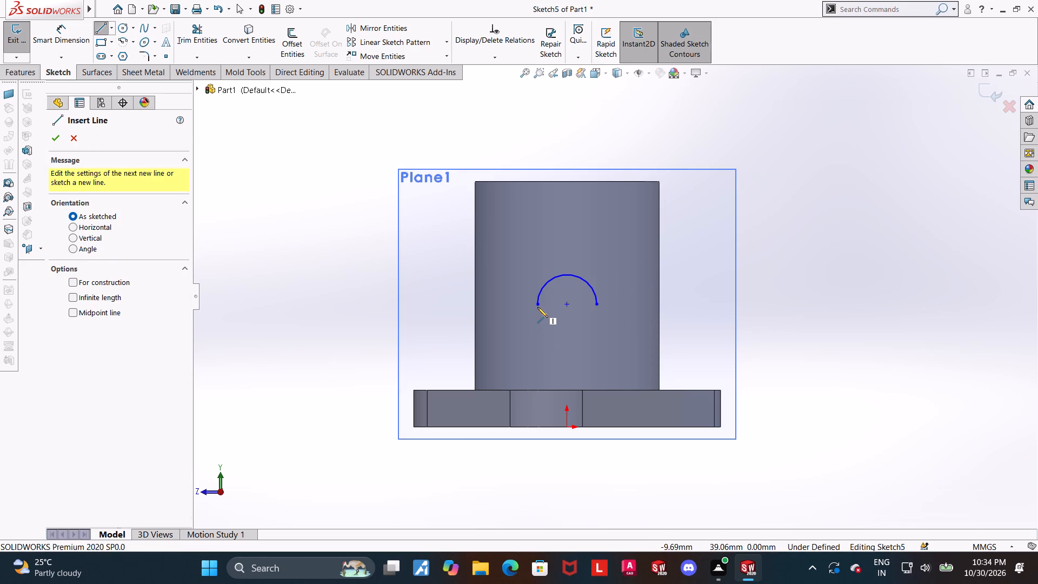
left_click(537, 303)
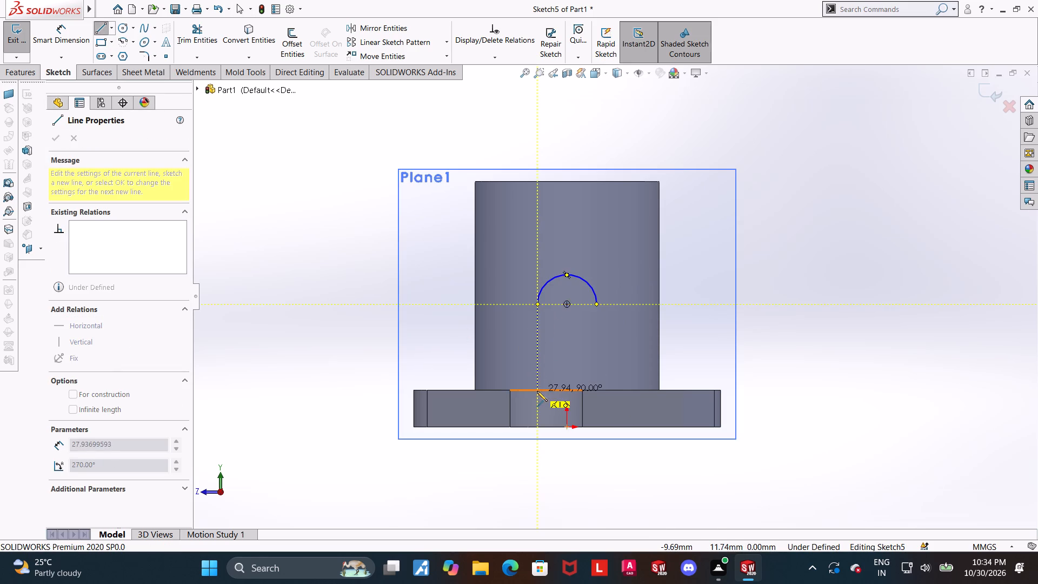
left_click(537, 391)
key("Escape")
key("Escape")
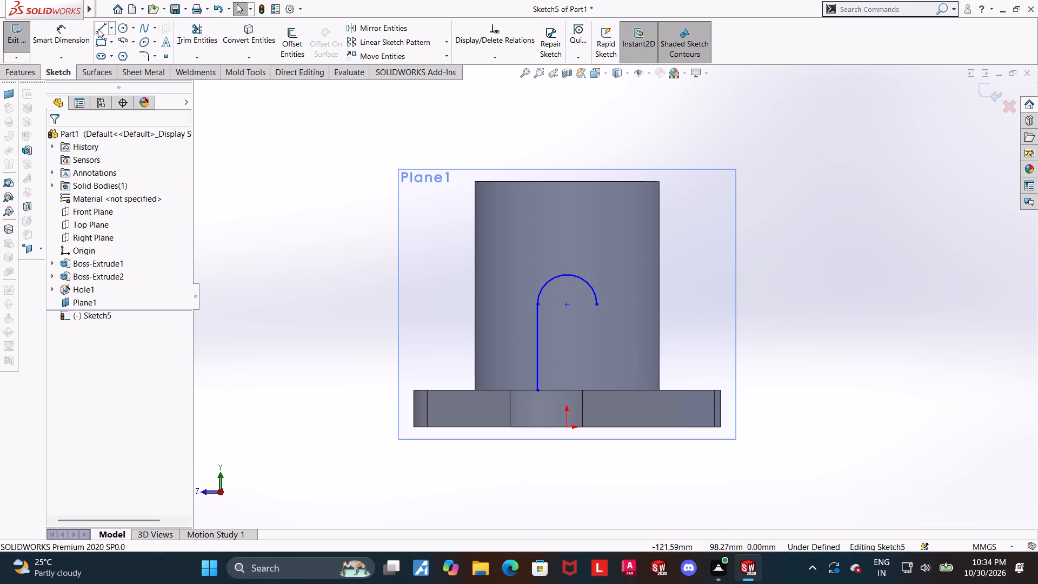
left_click(98, 29)
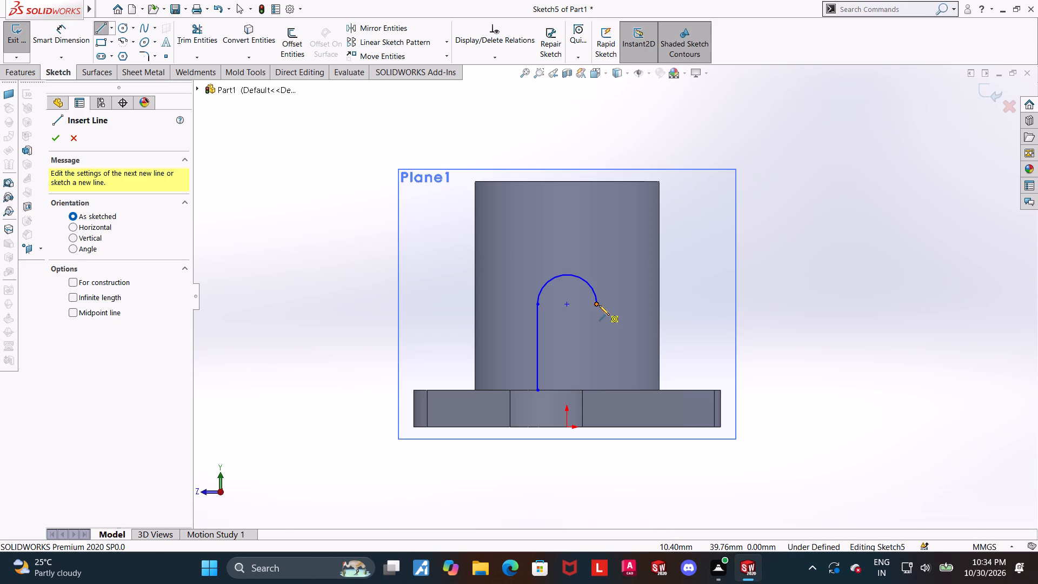
left_click(597, 390)
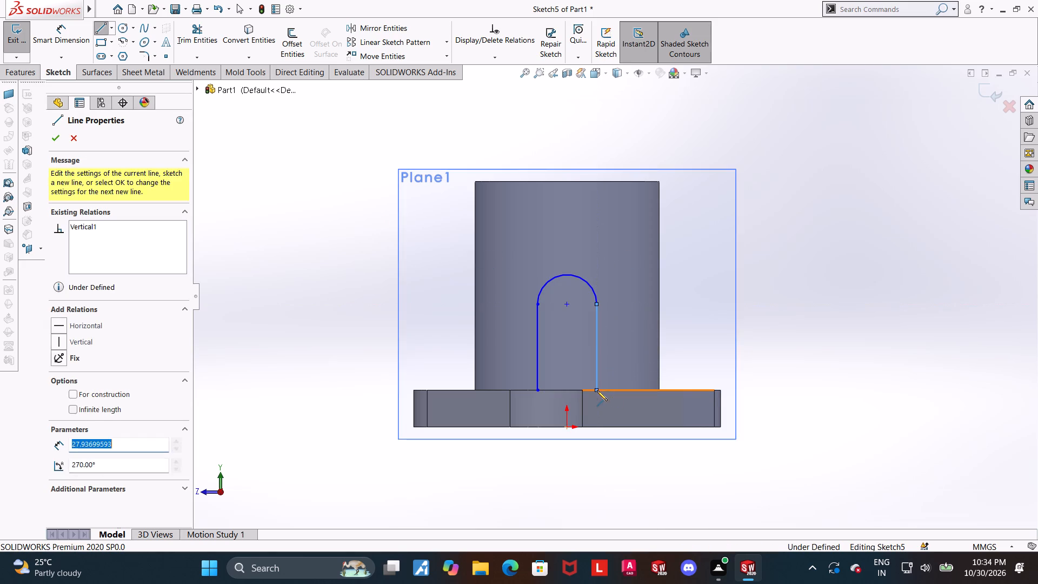
left_click(537, 391)
key("Escape")
key("Escape")
left_click(792, 353)
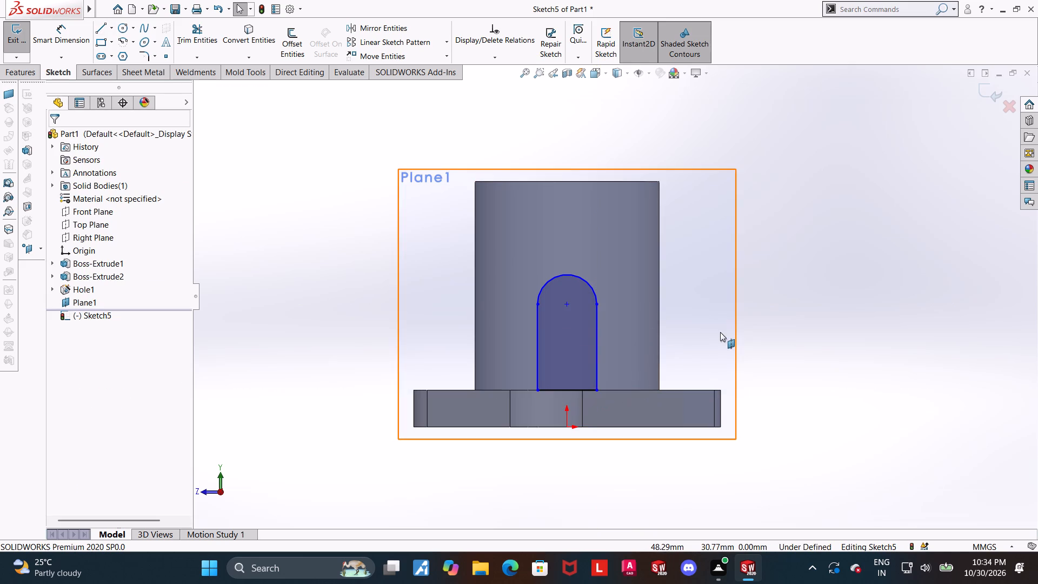
Dimension the arc's center at 42 mm above the origin.
scroll(710, 326, "up", 1)
scroll(773, 311, "down", 1)
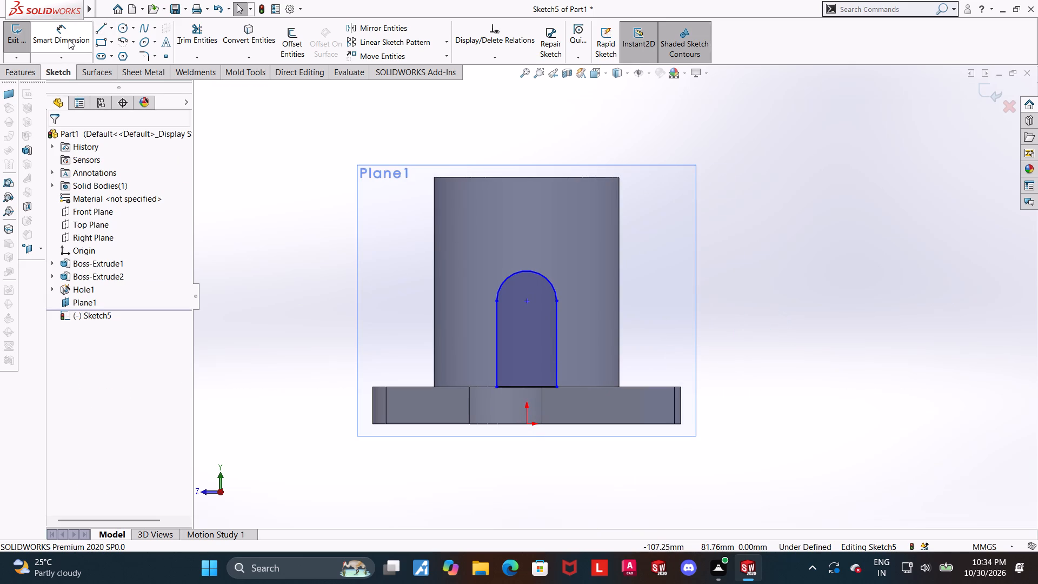
left_click(67, 37)
left_click(525, 423)
left_click(527, 302)
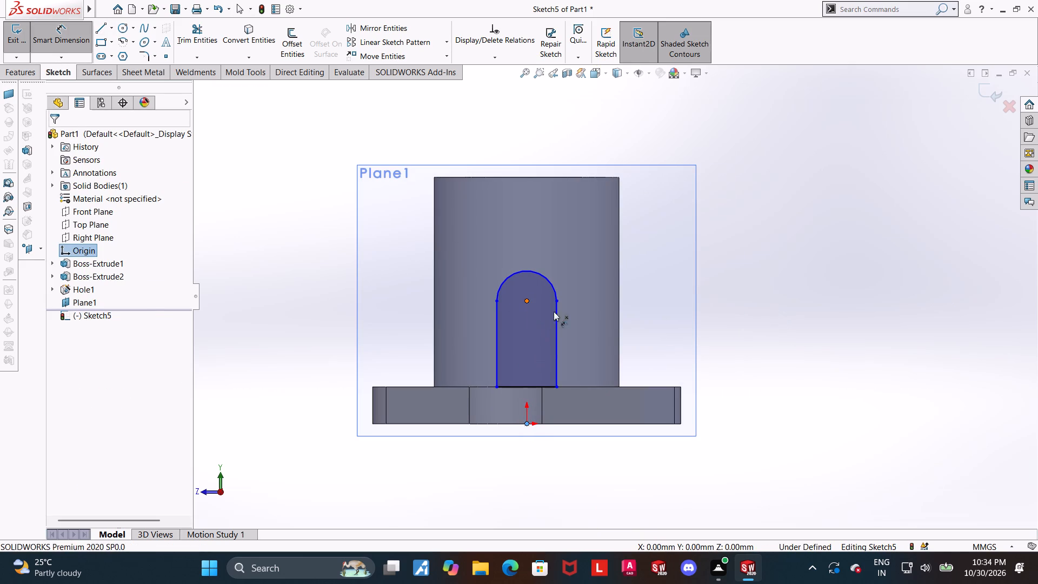
left_click(751, 342)
key("4")
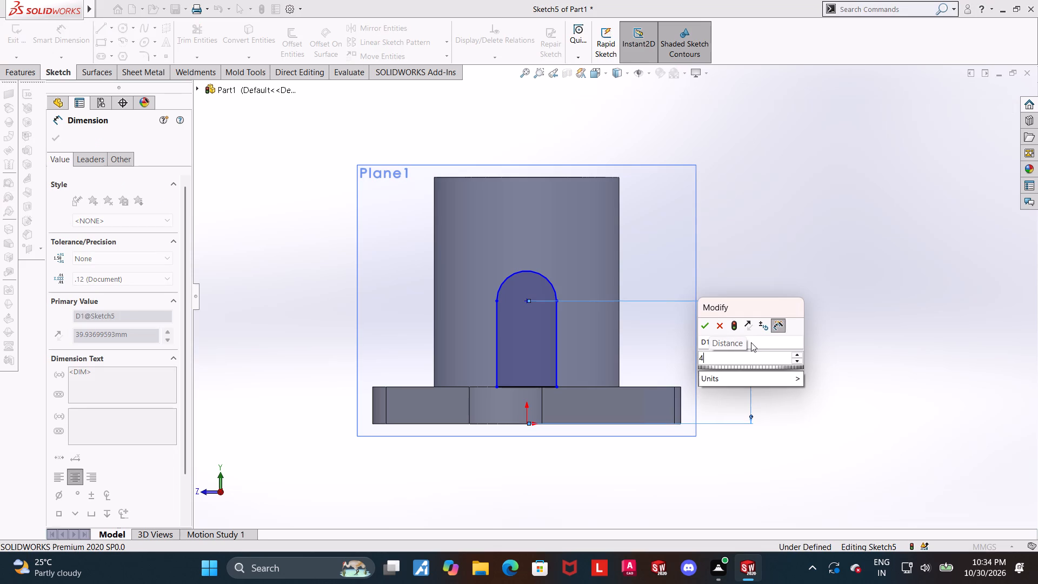
key("2")
key("Return")
key("Escape")
left_click(770, 297)
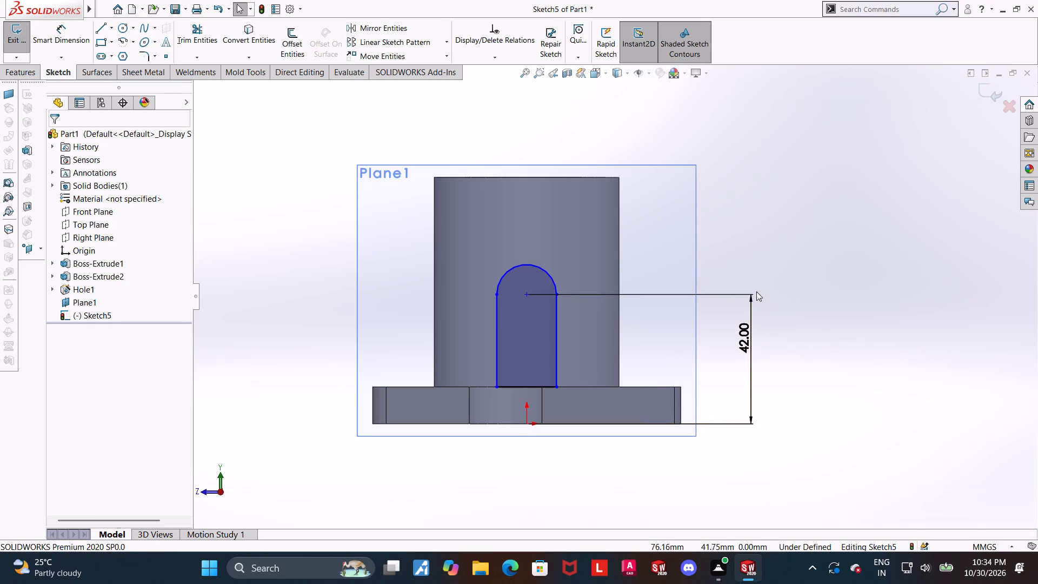
Dimension the arc's radius as 15 mm.
left_click(71, 29)
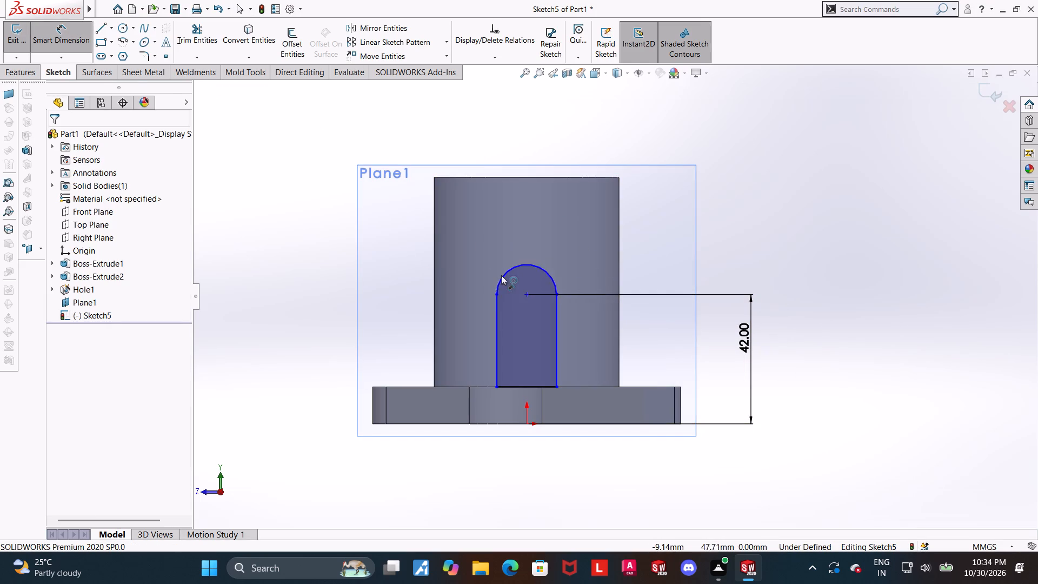
left_click(505, 274)
left_click(409, 231)
type("15")
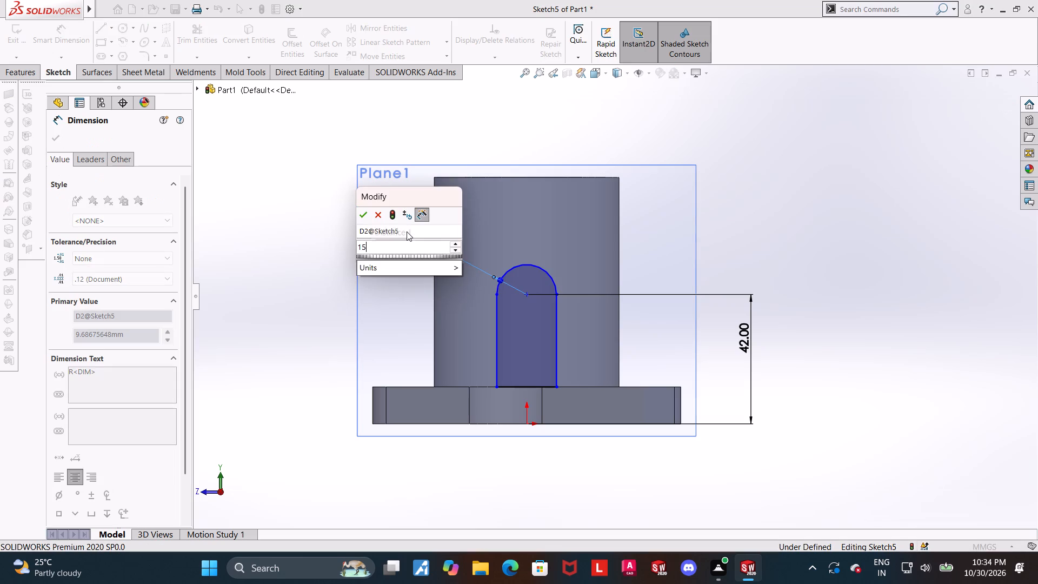
key("Return")
key("Escape")
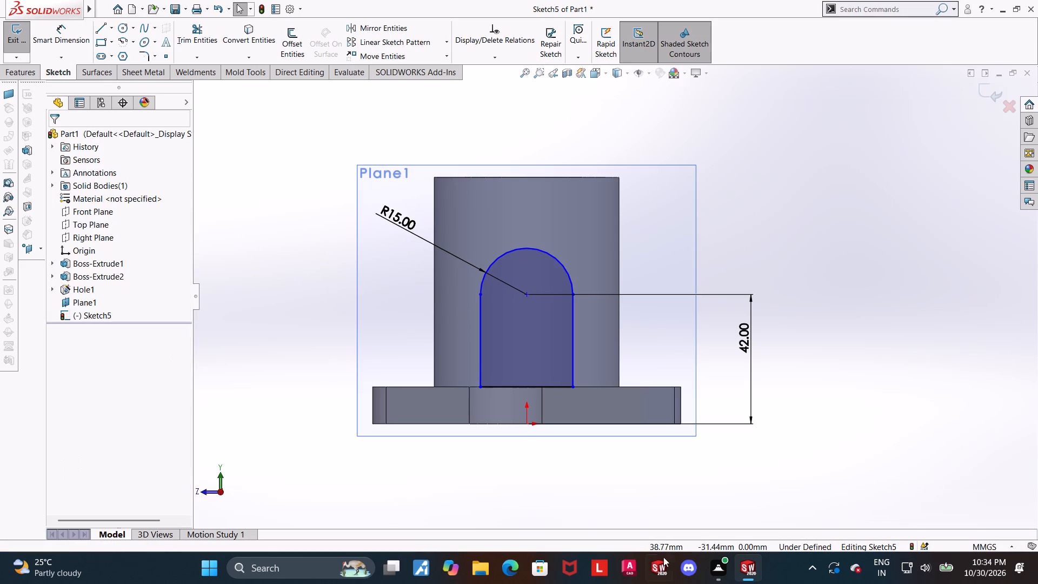
left_click(834, 301)
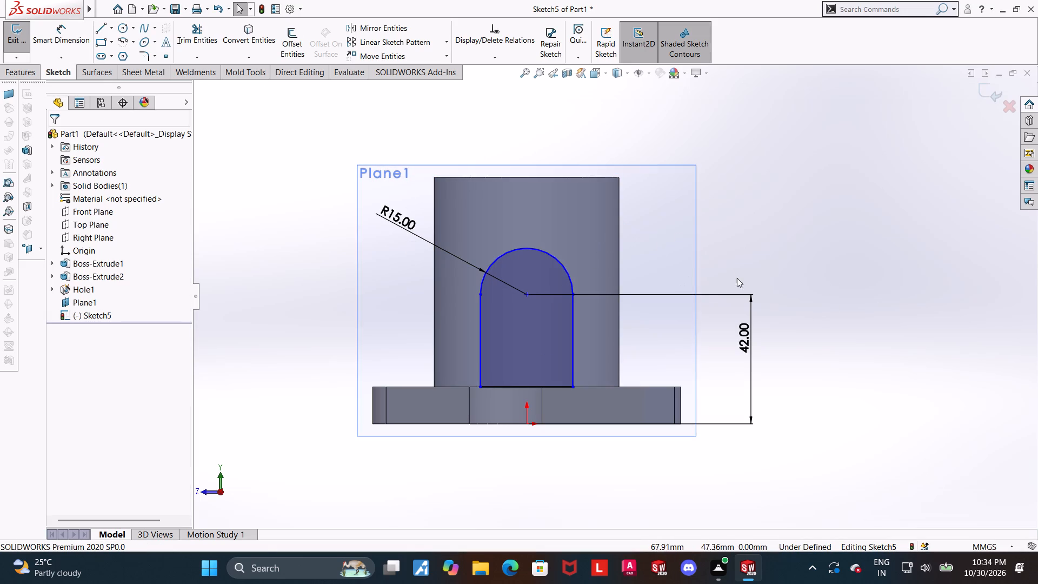
left_click(861, 260)
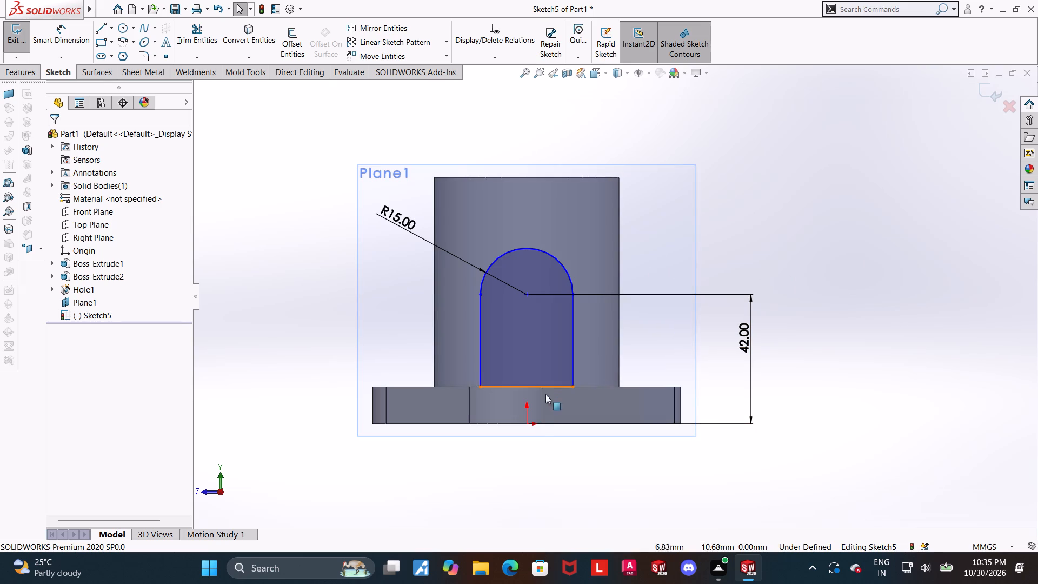
Add a vertical relation between the origin and the arc's center point.
left_click(528, 423)
left_click(528, 295, "ctrl")
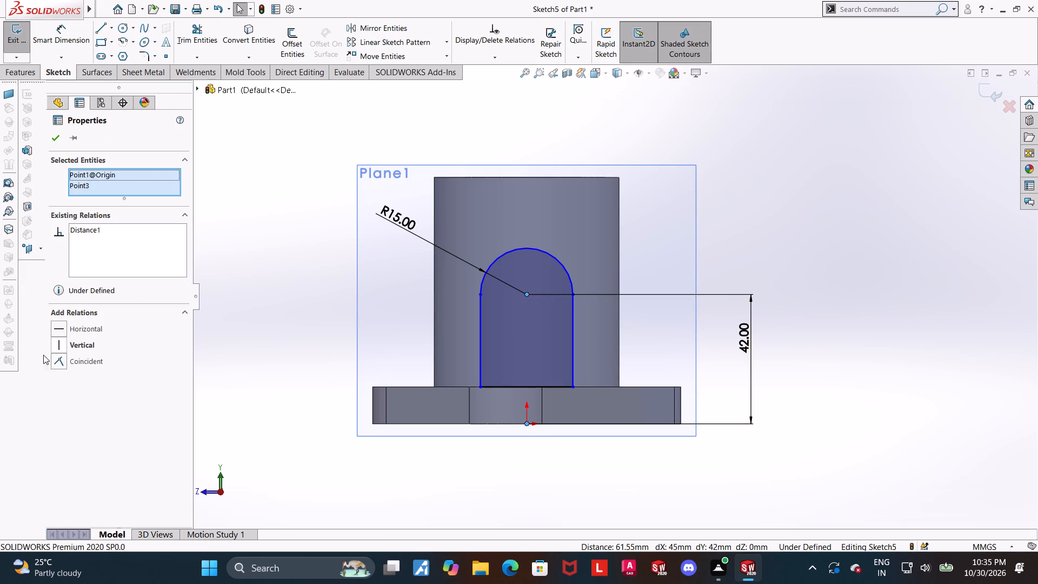
left_click(57, 342)
left_click(646, 236)
left_click(752, 243)
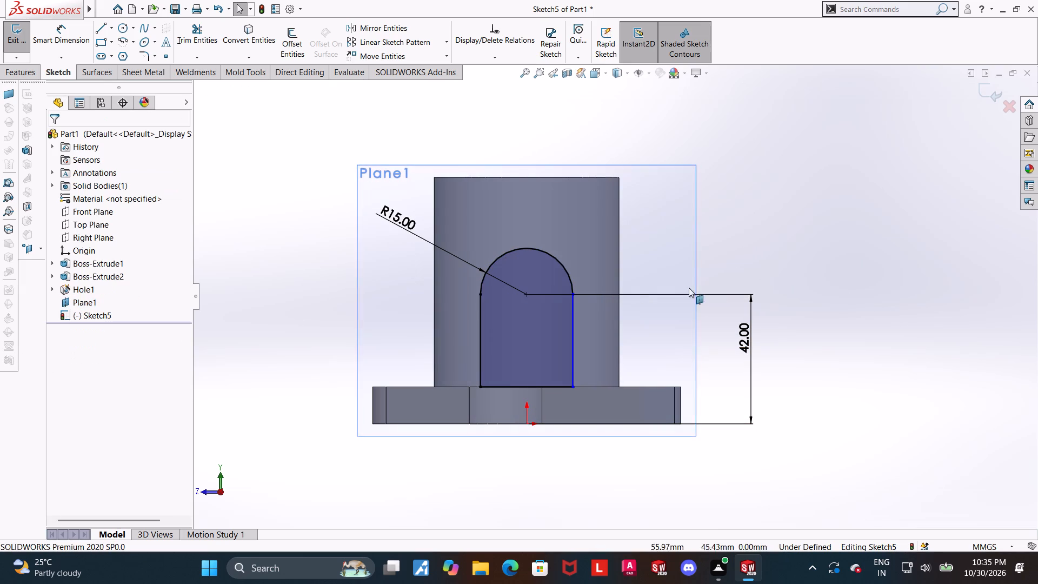
Add a tangent relation between the arc and the vertical line not yet fully constrained, and exit the sketch.
left_click(573, 282)
left_click(573, 312, "ctrl")
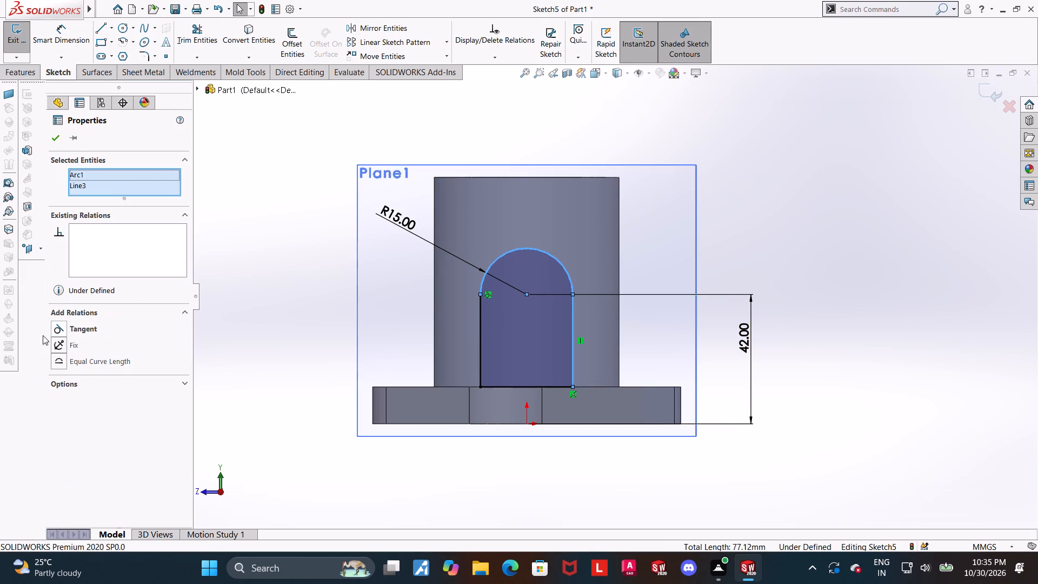
left_click(55, 330)
left_click(676, 239)
scroll(845, 245, "up", 2)
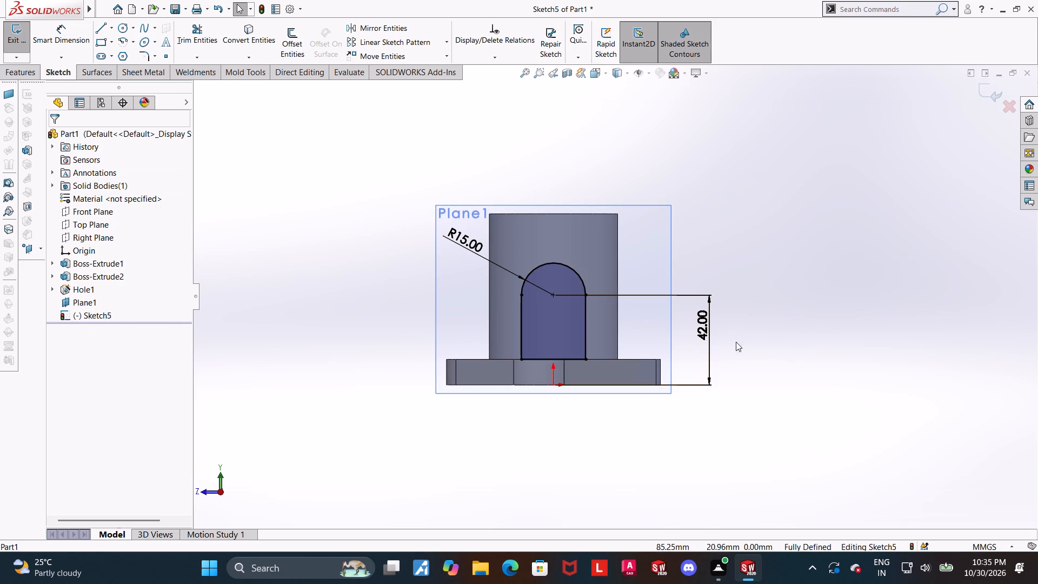
scroll(747, 308, "down", 1)
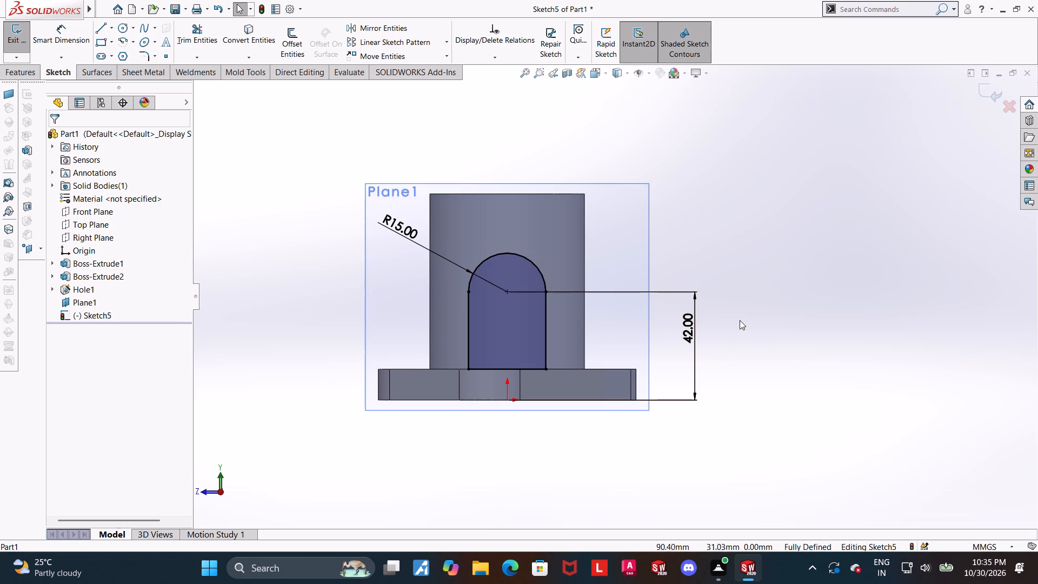
left_click(999, 95)
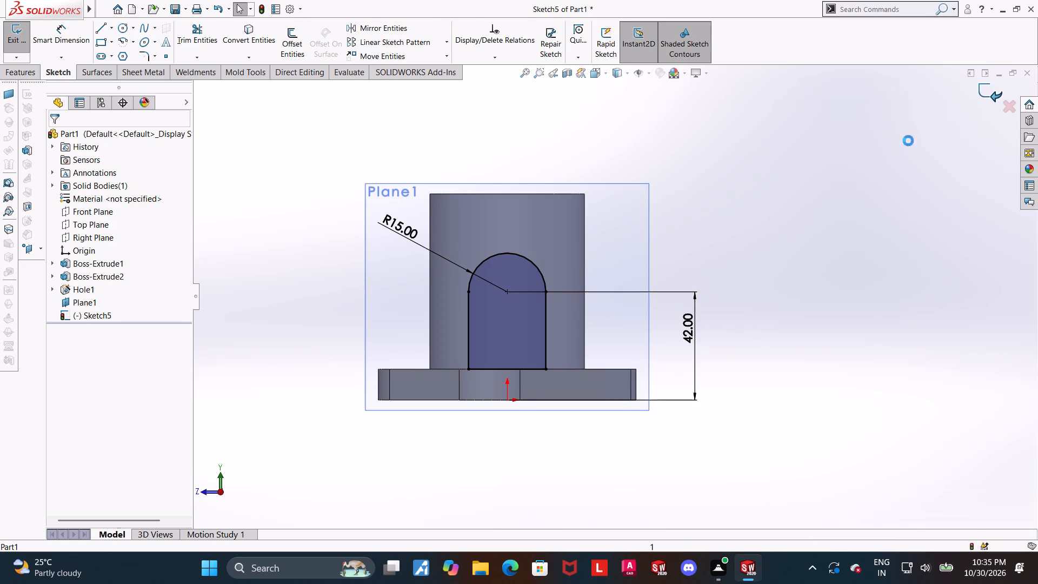
Extrude the arch-shaped sketch as a merged boss using Up To Surface, ending on the cylindrical boss's outer face.
middle_click_drag(808, 191, 769, 220)
left_click(18, 35)
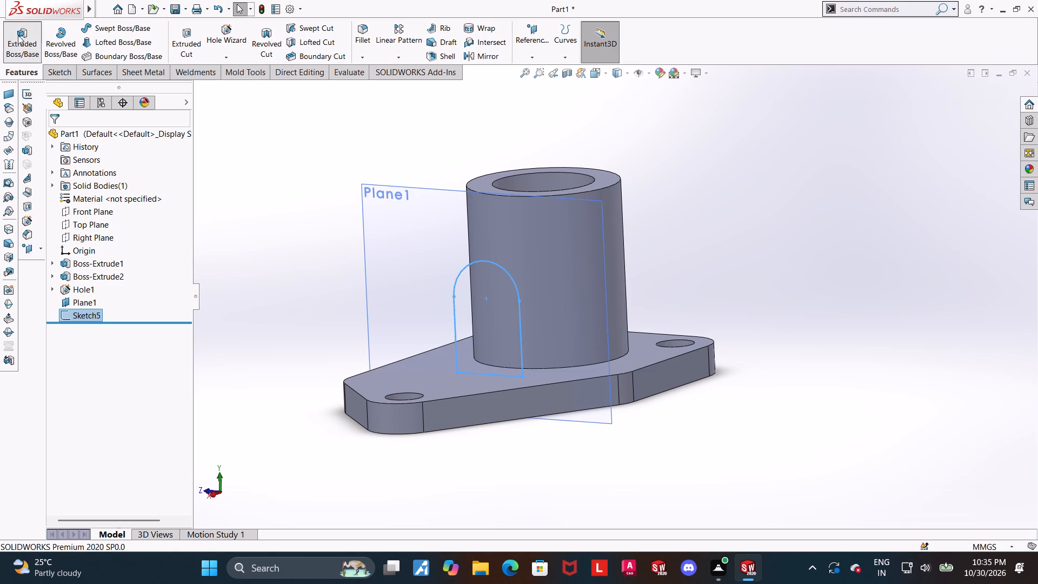
left_click(115, 215)
left_click(109, 252)
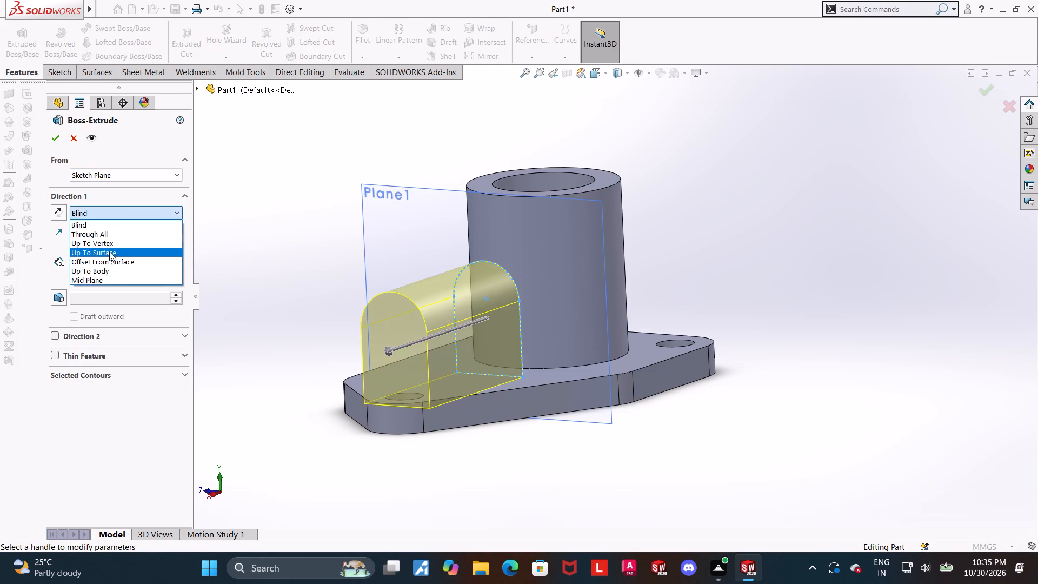
middle_click_drag(656, 271, 626, 296)
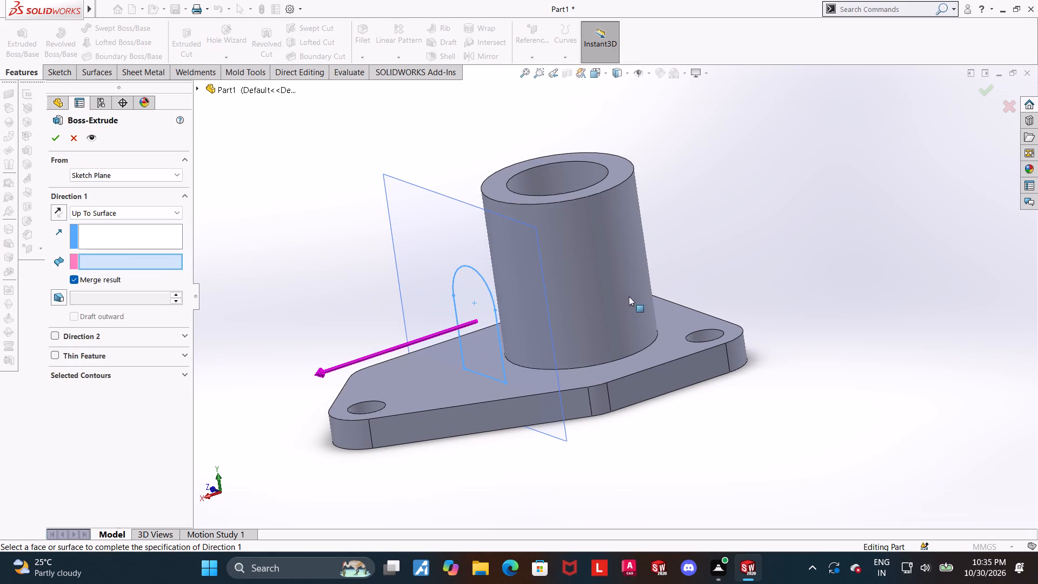
left_click(606, 258)
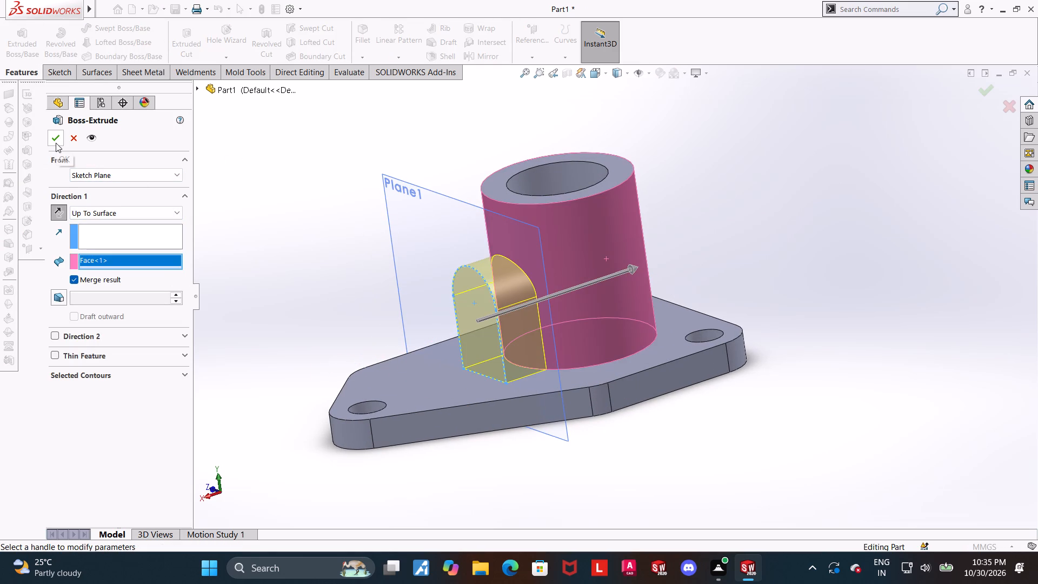
left_click(56, 143)
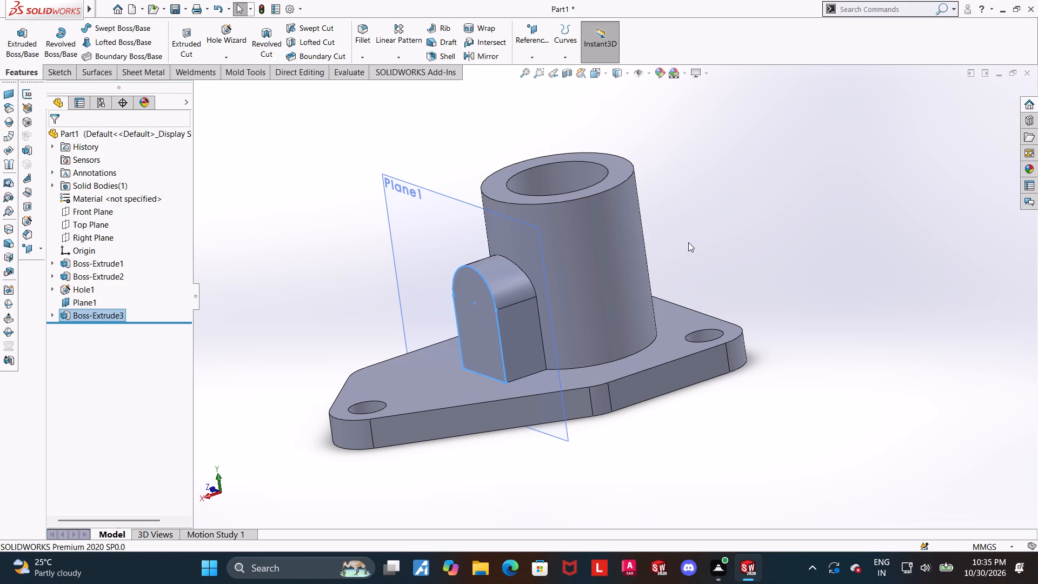
Hide the offset reference plane Plane1.
left_click(692, 241)
middle_click(656, 238)
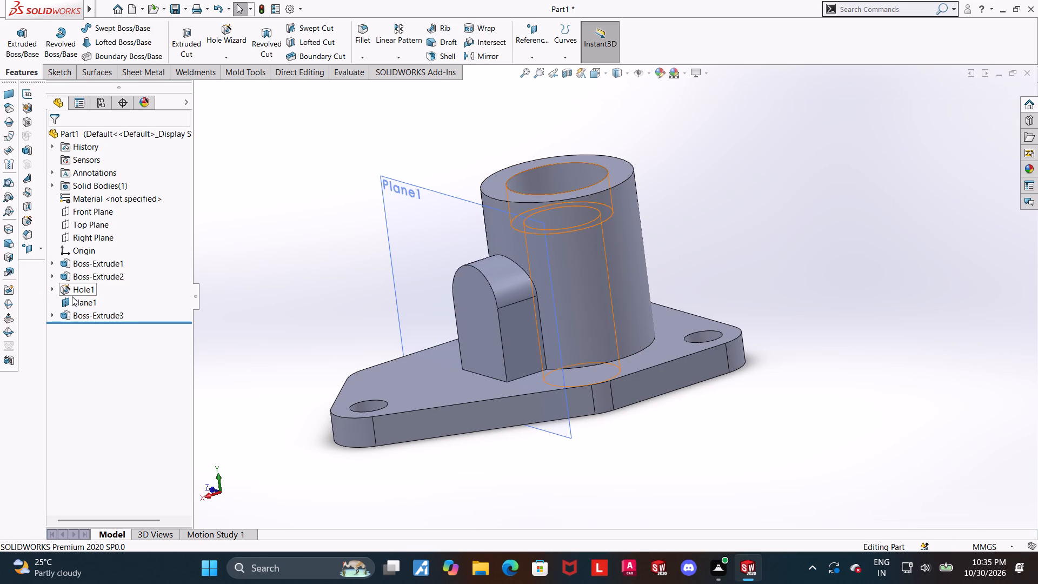
right_click(72, 296)
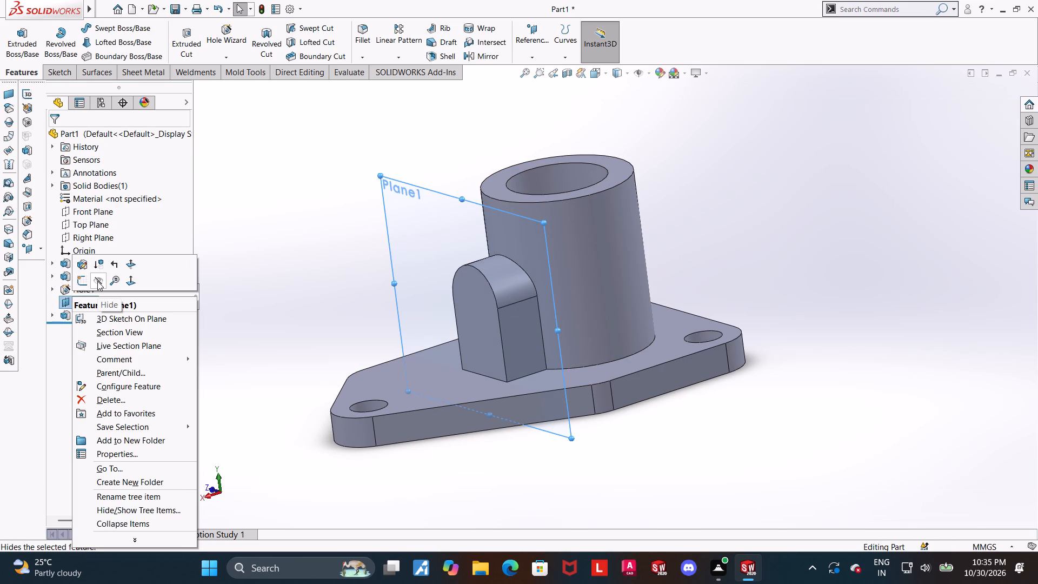
left_click(97, 281)
Examine the part from several directions, focusing on the arch-shaped boss where it meets the cylinder and plate.
scroll(250, 291, "up", 2)
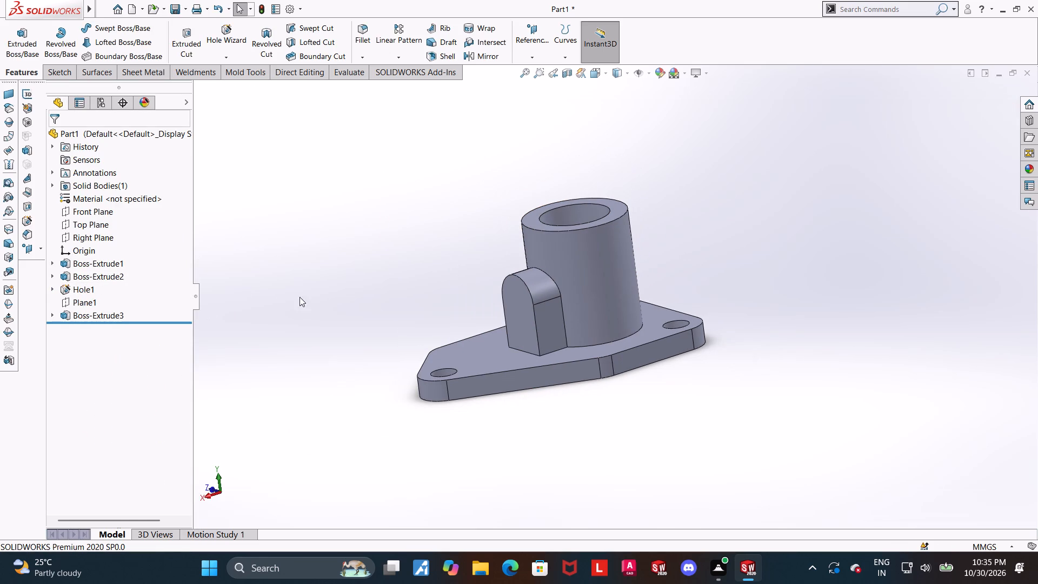
scroll(722, 323, "down", 2)
middle_click_drag(722, 327, 781, 309)
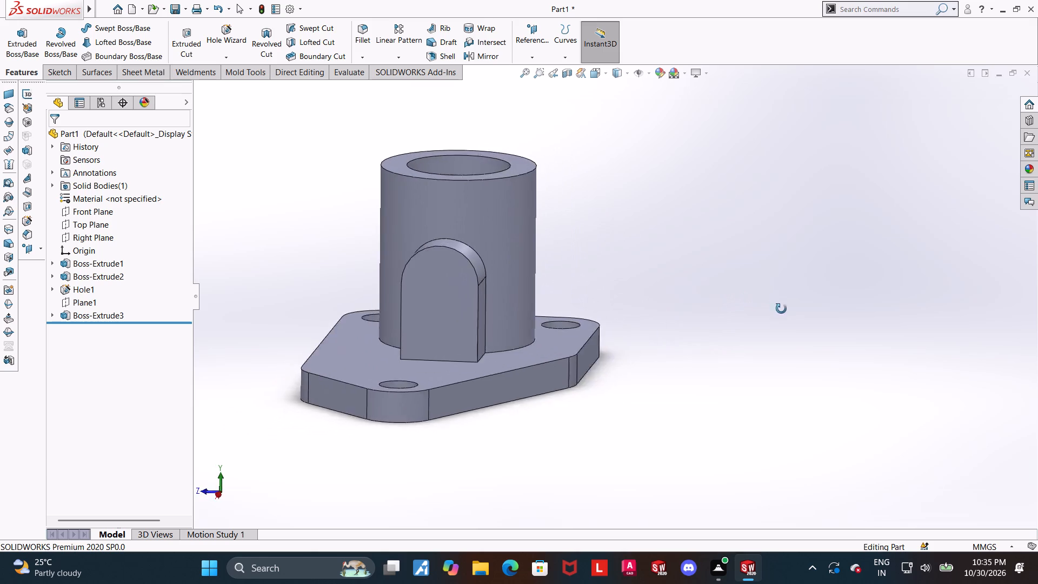
middle_click_drag(781, 309, 788, 332)
scroll(748, 313, "up", 1)
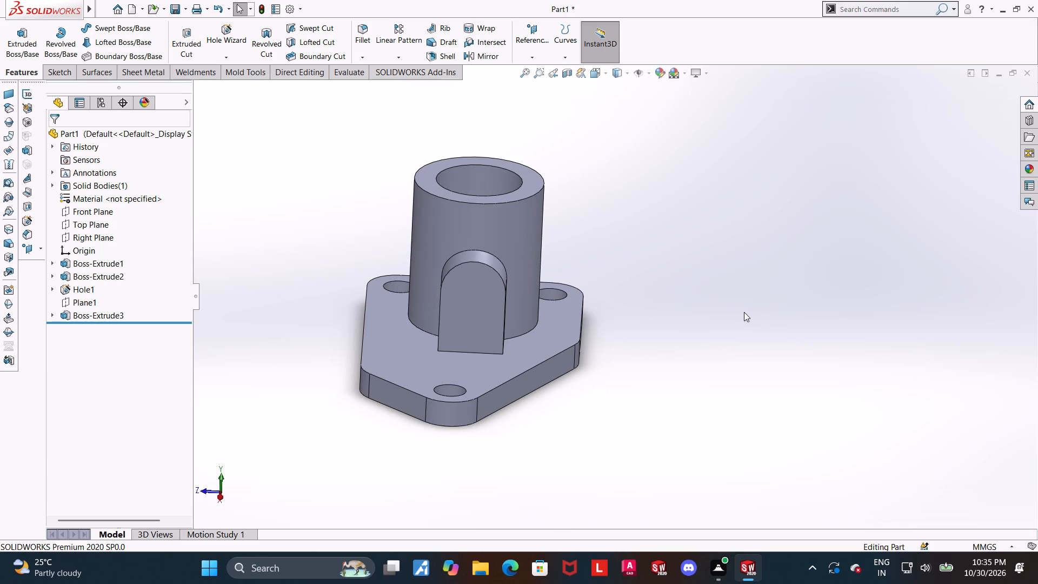
scroll(716, 313, "up", 2)
scroll(574, 314, "down", 1)
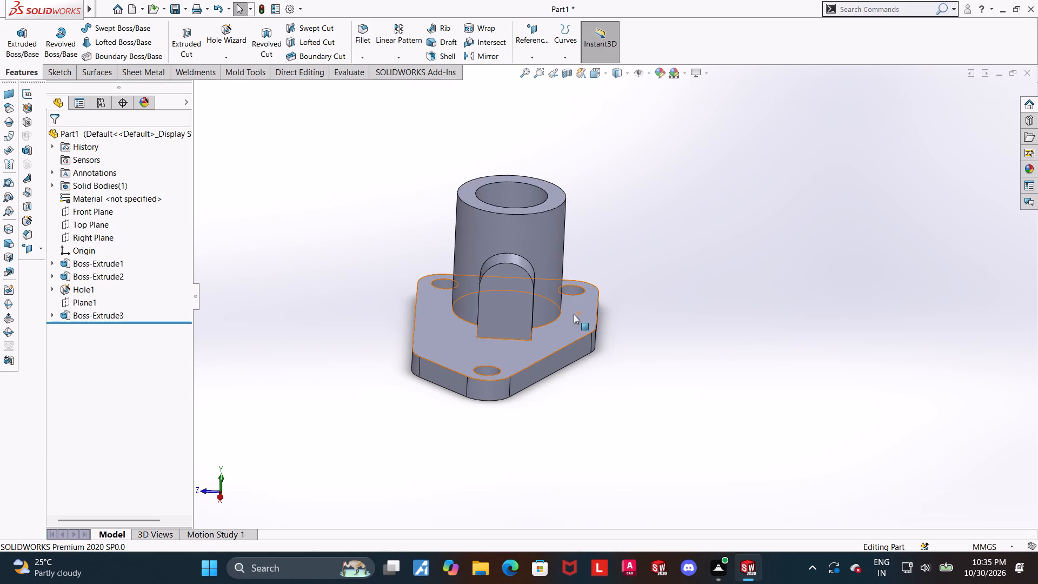
middle_click_drag(570, 326, 564, 326)
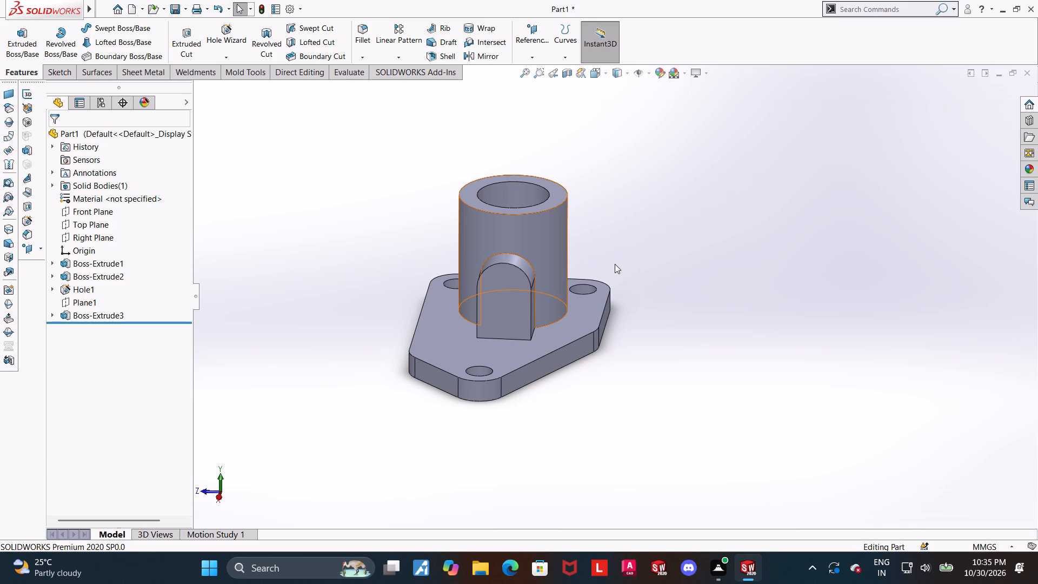
middle_click_drag(563, 279, 612, 290)
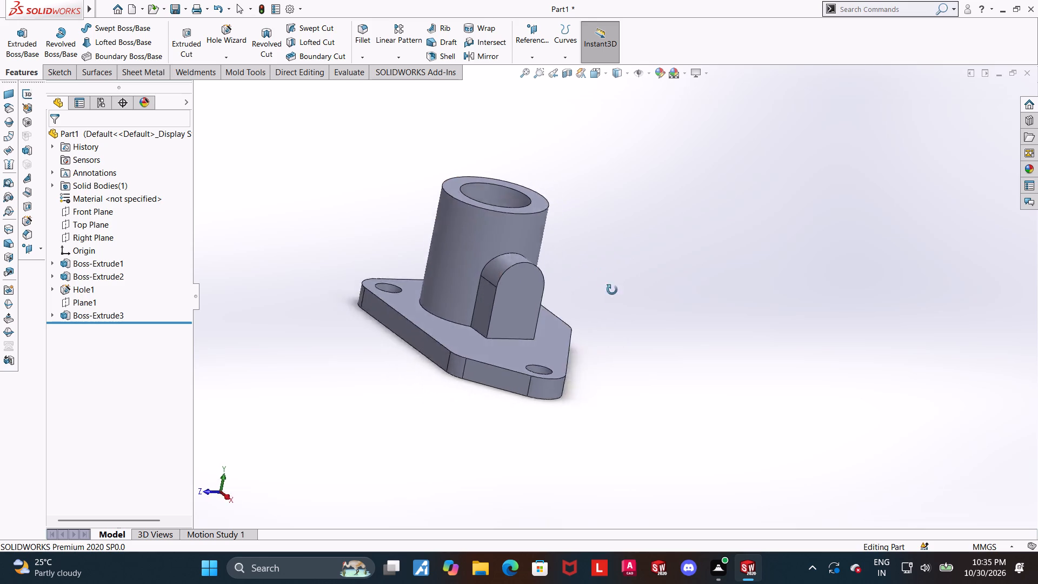
middle_click_drag(612, 290, 621, 301)
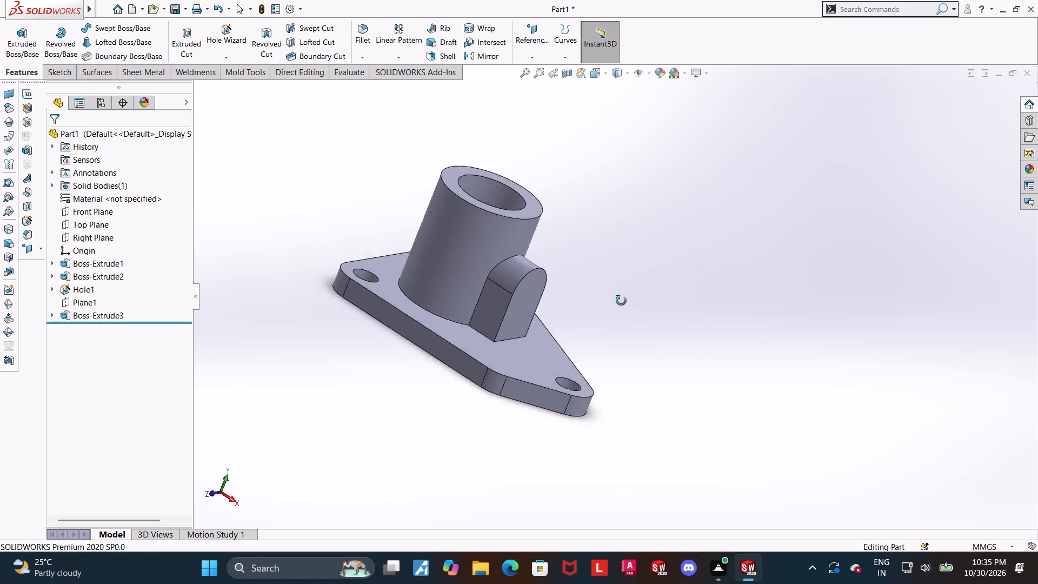
middle_click_drag(621, 301, 552, 266)
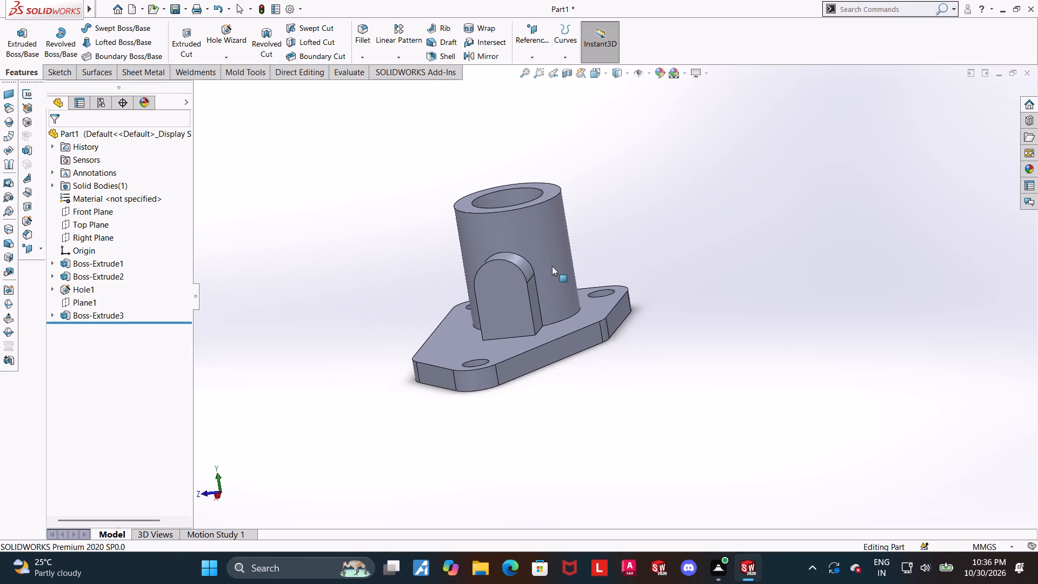
middle_click_drag(552, 266, 552, 267)
scroll(536, 263, "down", 3)
middle_click_drag(607, 281, 622, 281)
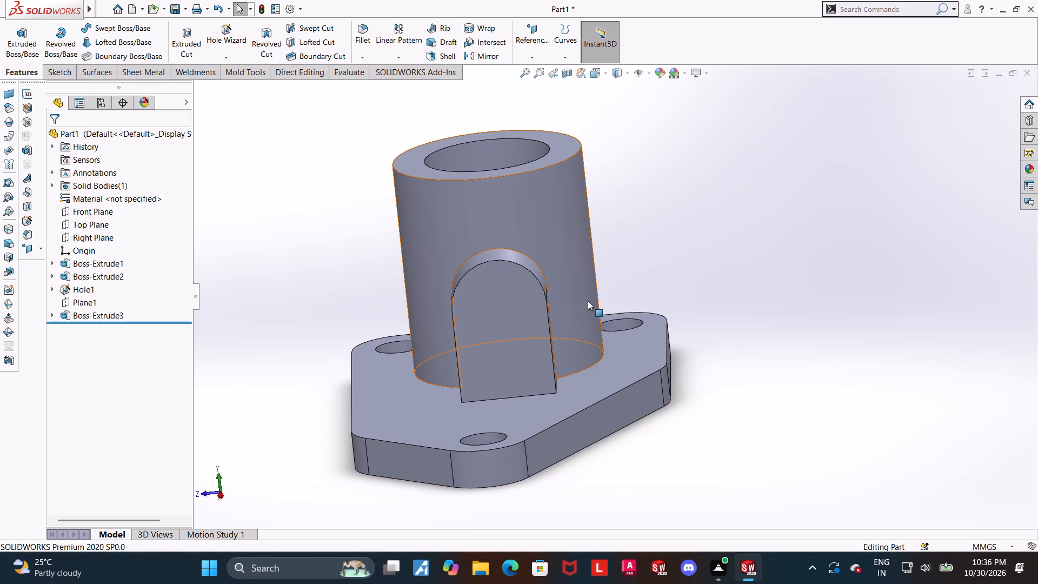
left_click(595, 72)
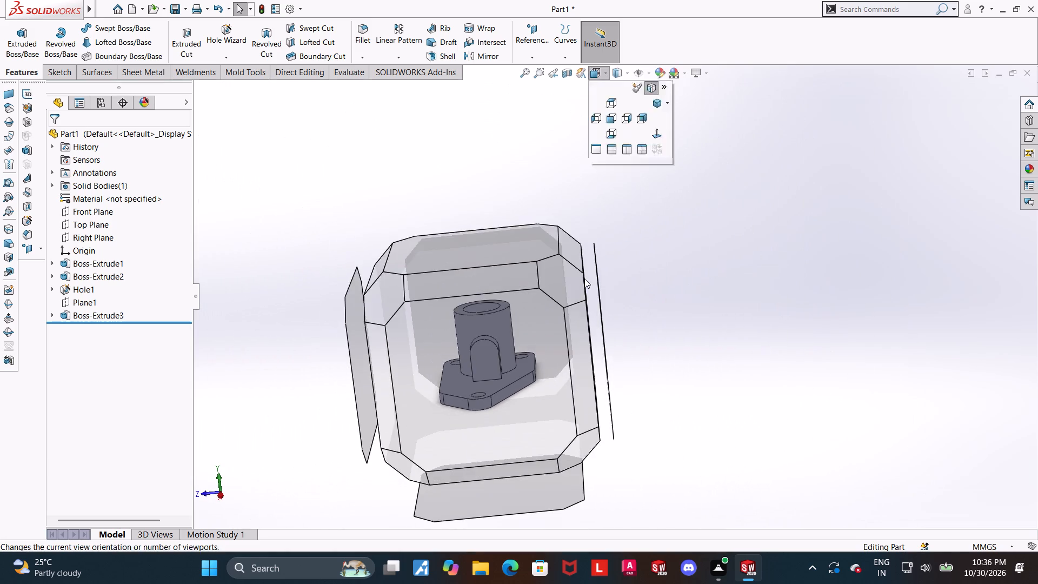
left_click(577, 284)
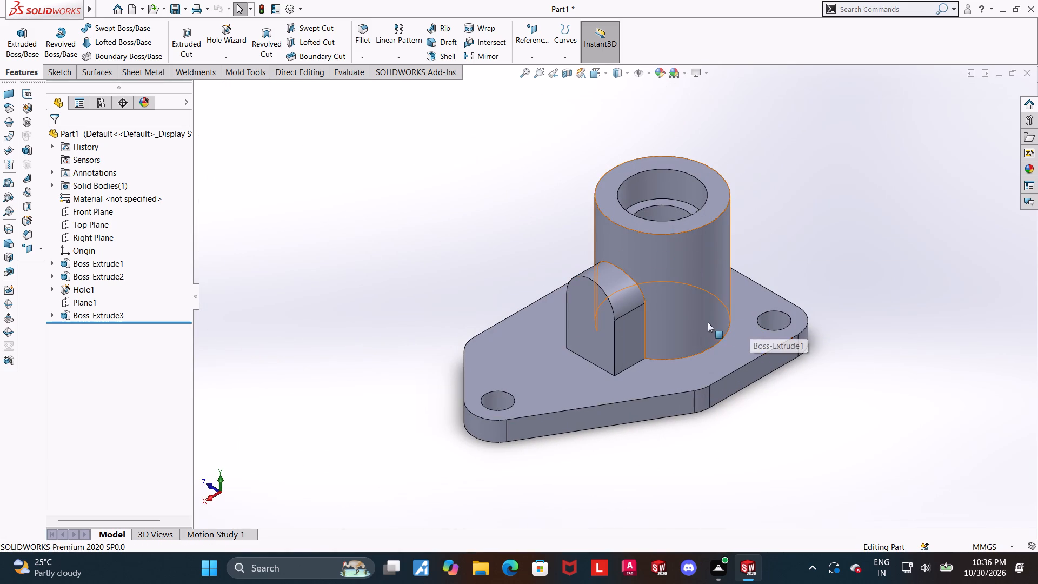
middle_click_drag(782, 376, 857, 308)
scroll(581, 284, "down", 3)
middle_click_drag(766, 288, 761, 290)
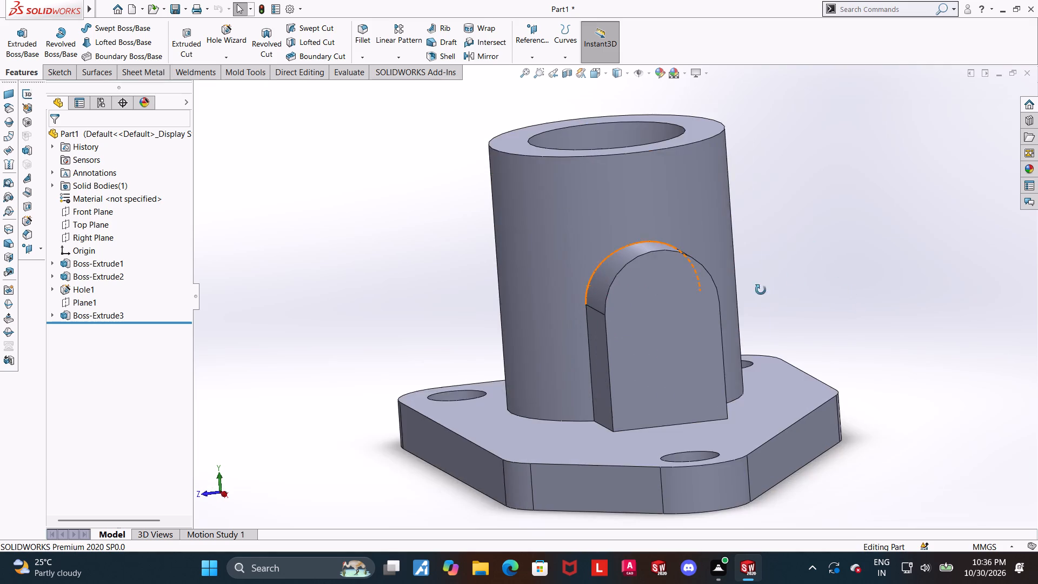
middle_click_drag(761, 290, 768, 314)
middle_click_drag(809, 330, 800, 338)
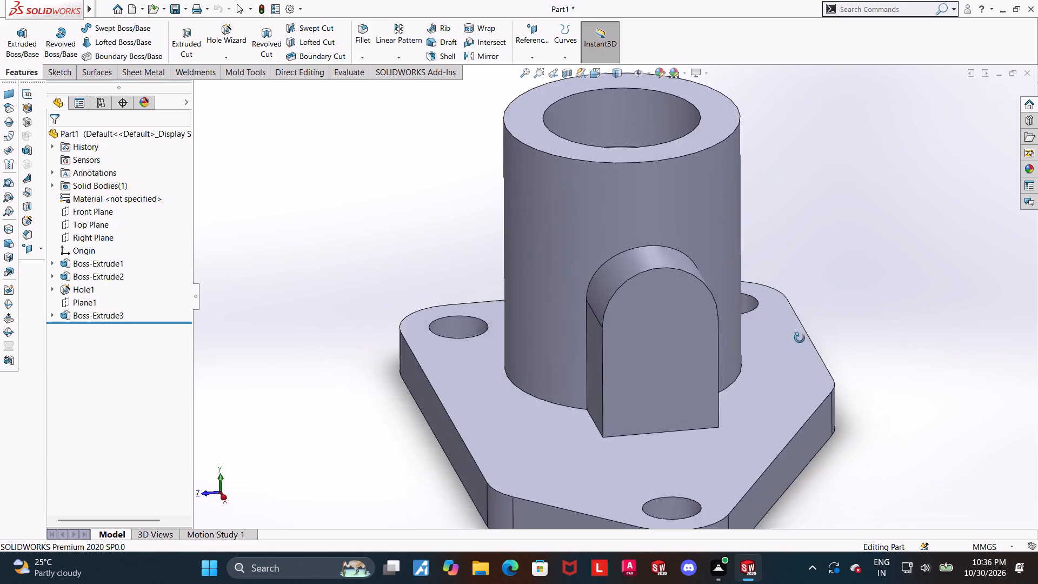
middle_click_drag(800, 338, 791, 310)
scroll(791, 311, "up", 1)
scroll(799, 300, "down", 1)
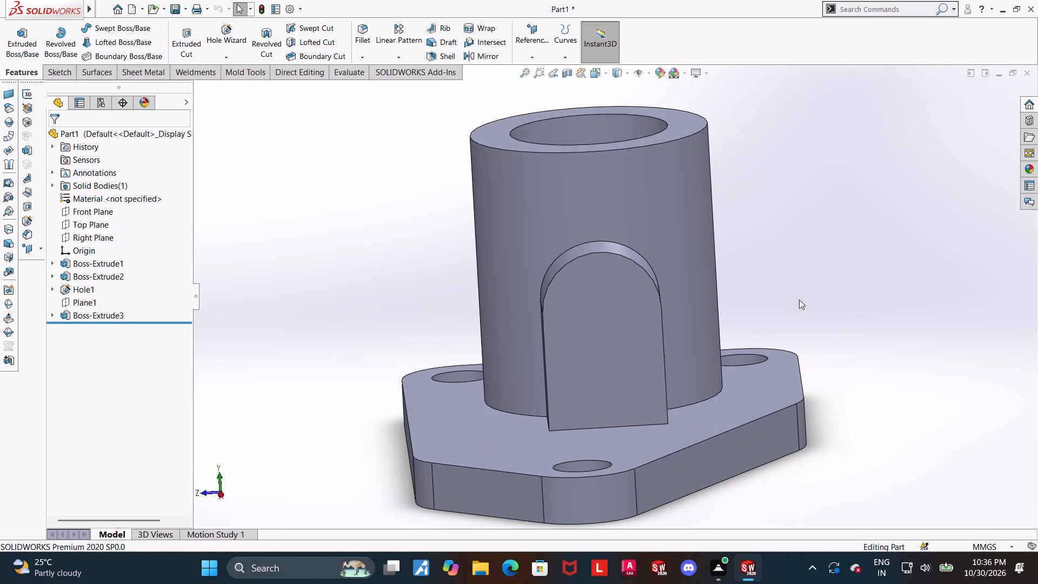
Start a Hole Wizard hole of the plain Hole type, using the ANSI Metric standard and Drill sizes.
left_click(224, 35)
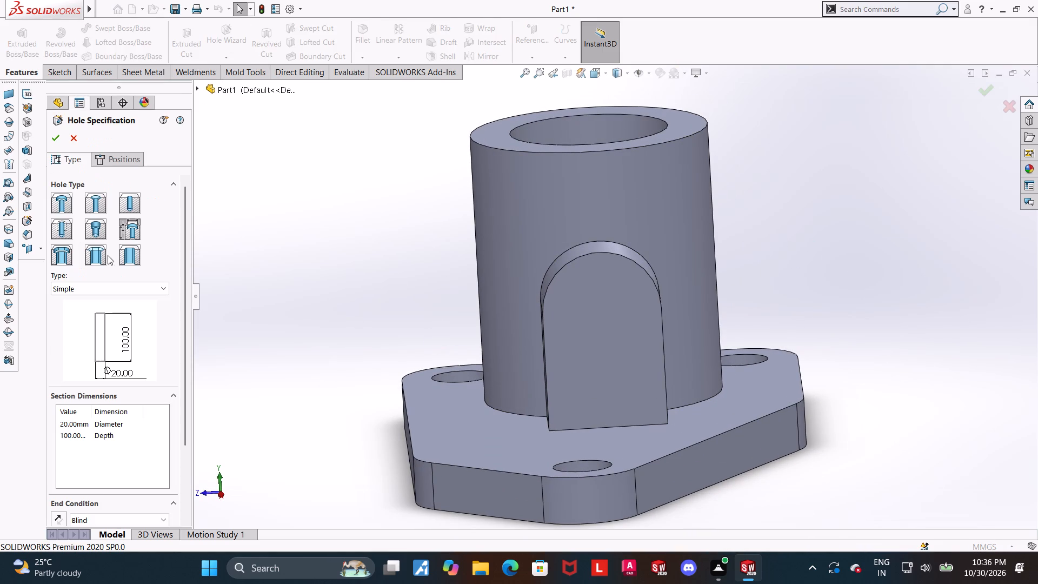
left_click(126, 202)
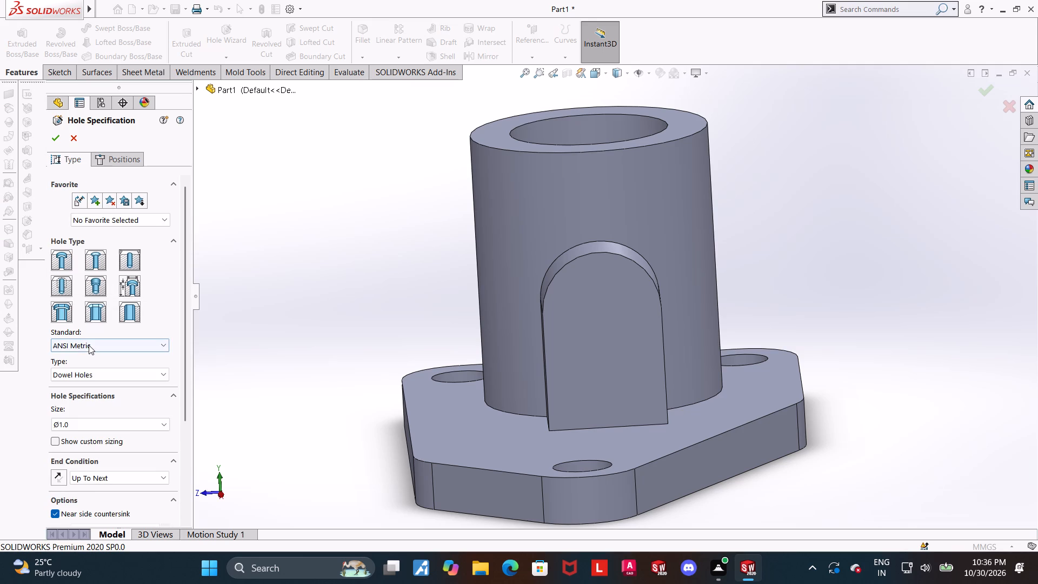
left_click(90, 347)
left_click(213, 347)
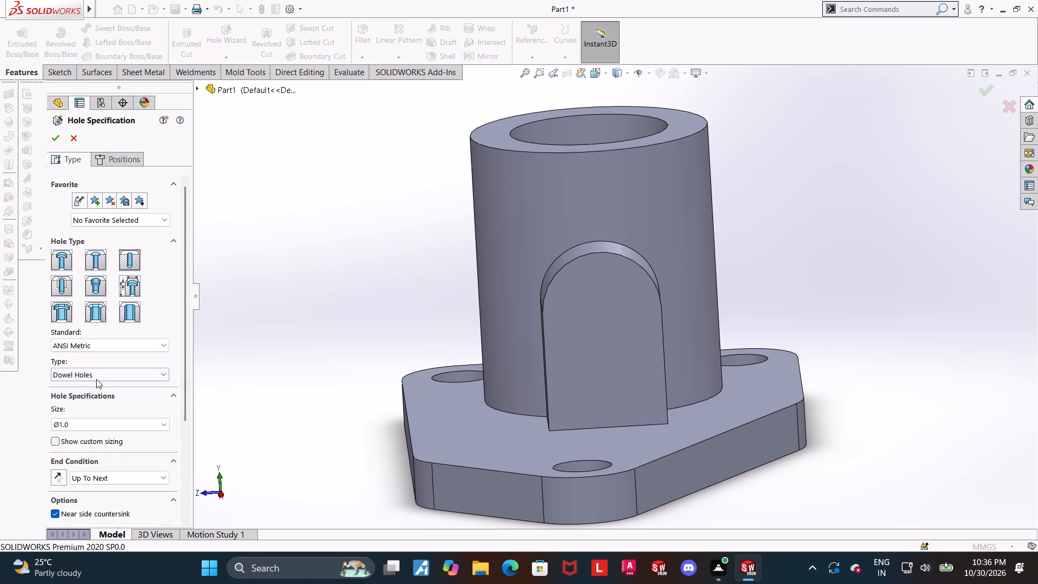
left_click(96, 379)
left_click(79, 390)
left_click(81, 379)
left_click(80, 399)
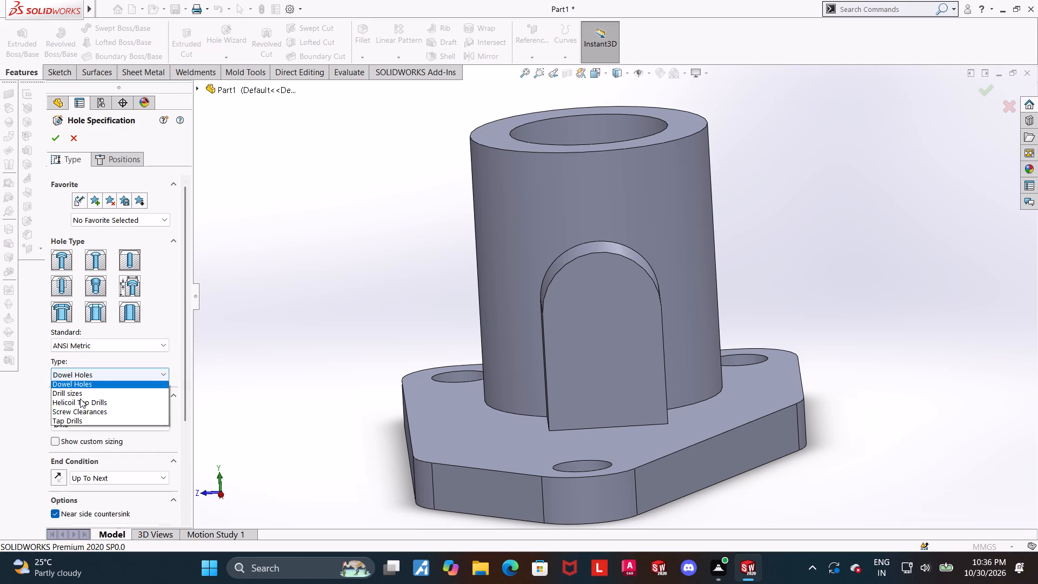
Set the hole size to Ø16.0.
left_click(99, 423)
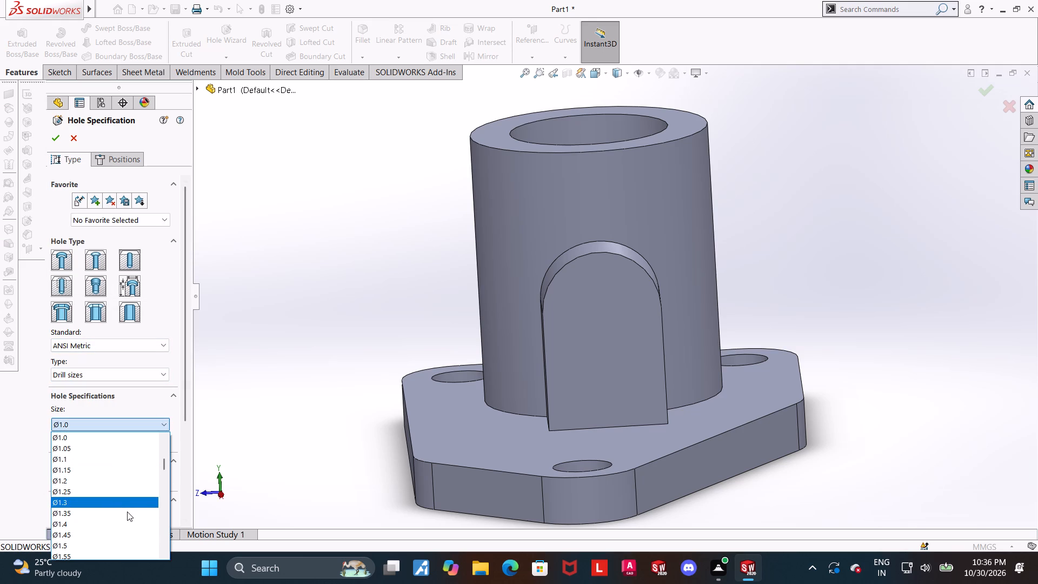
scroll(127, 512, "down", 14)
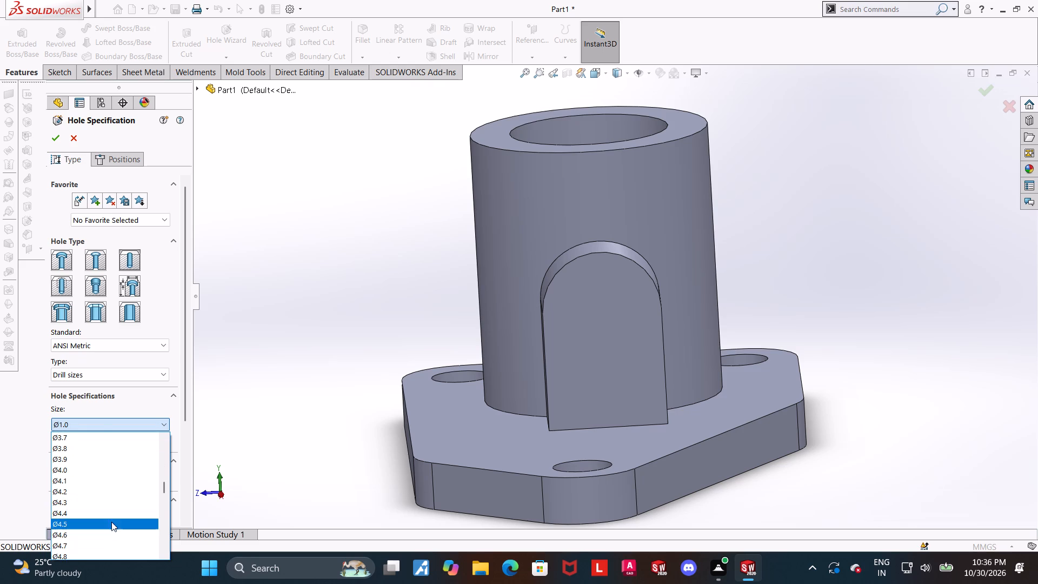
scroll(102, 512, "down", 7)
left_click_drag(165, 499, 163, 578)
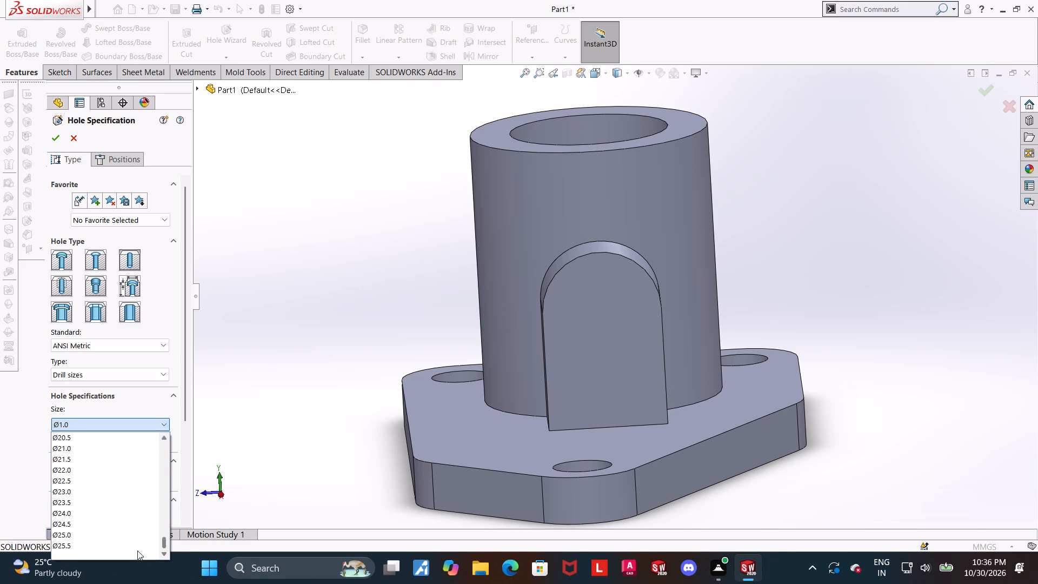
scroll(84, 491, "up", 3)
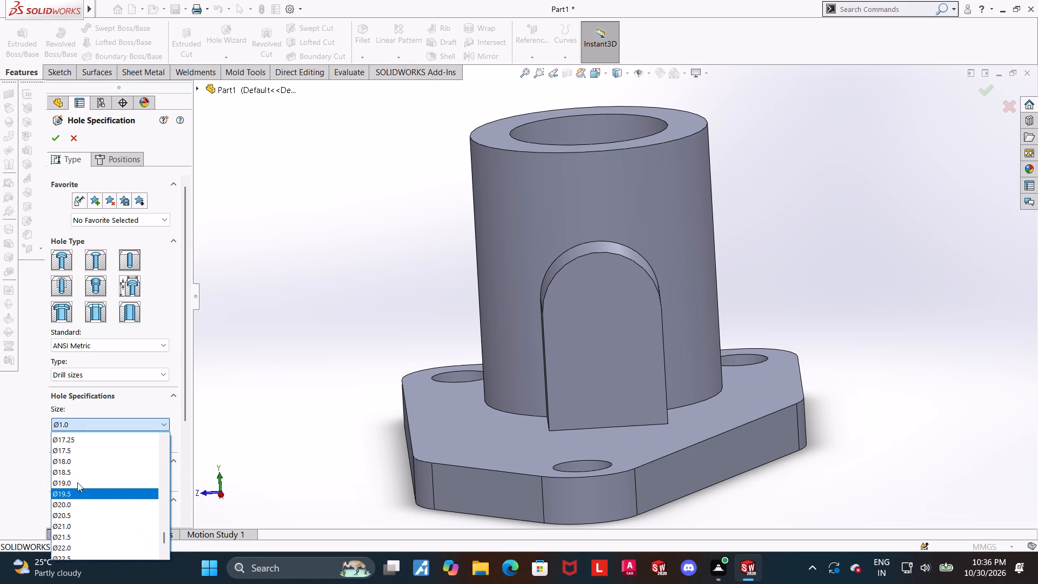
scroll(77, 482, "up", 2)
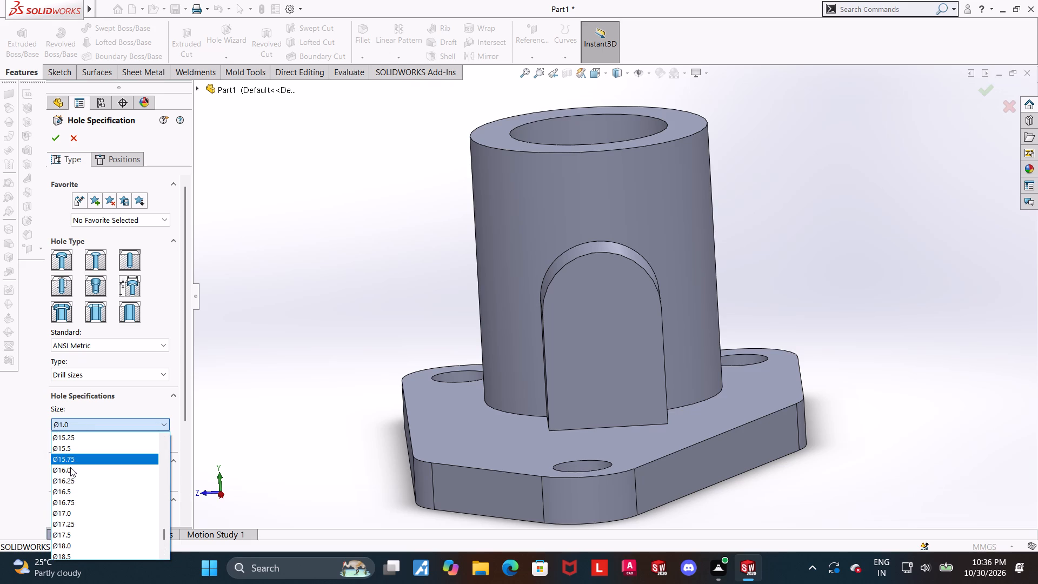
left_click(70, 468)
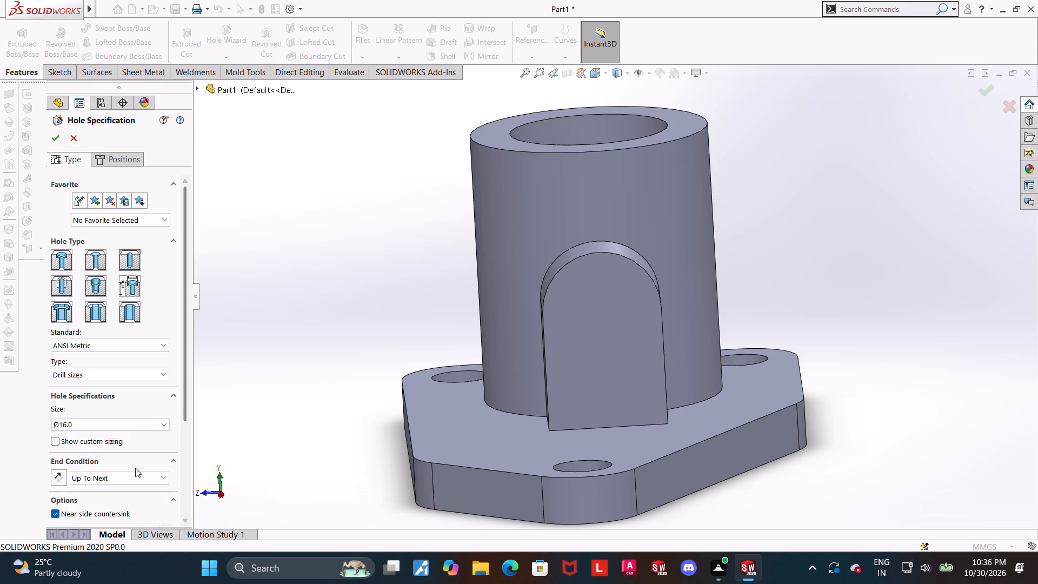
Place the hole's center point on the arch-shaped boss's flat front face, about 40 mm above the origin.
left_click(110, 164)
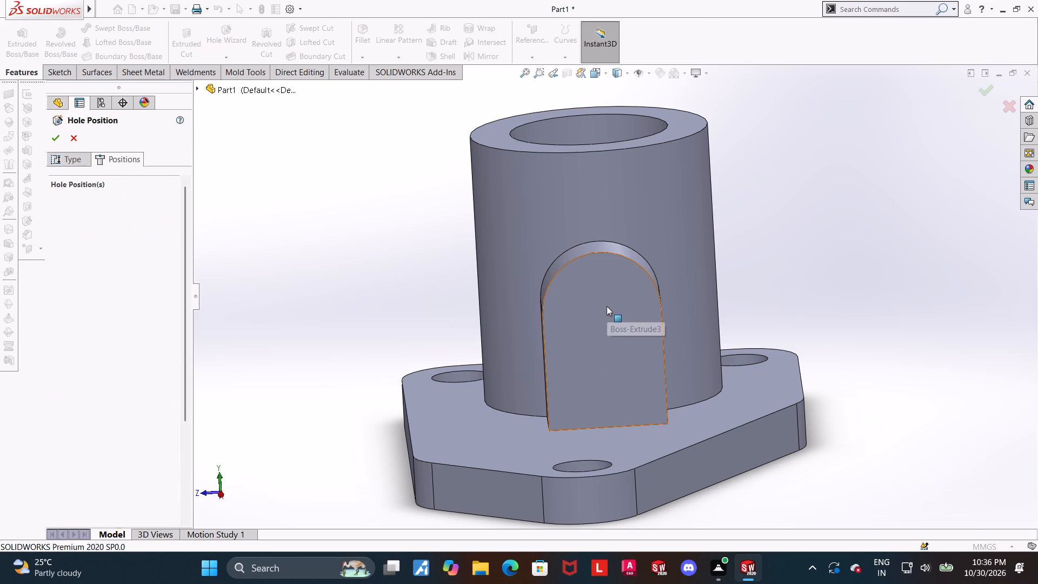
left_click(607, 306)
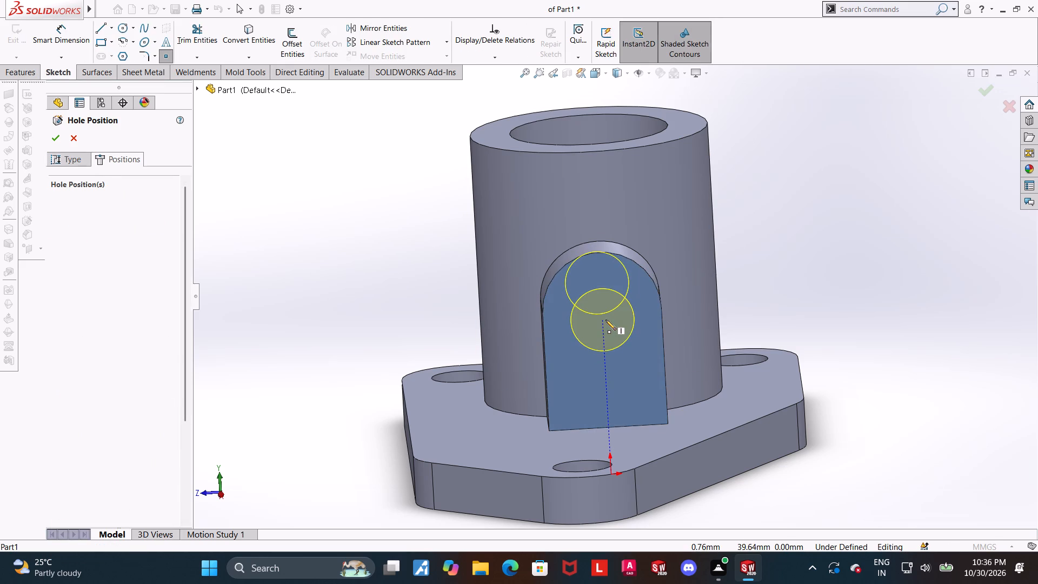
left_click(605, 320)
key("Escape")
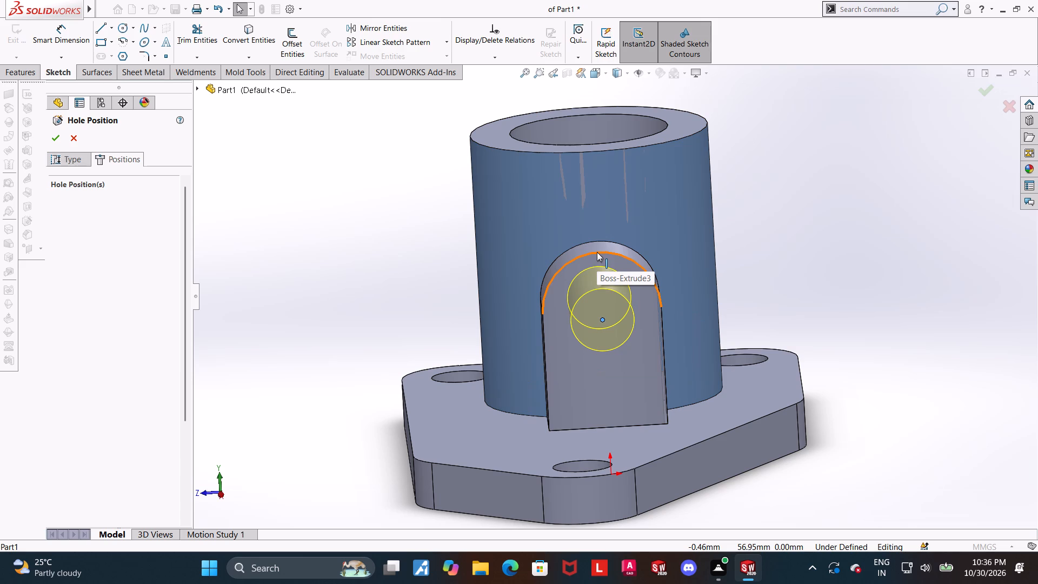
Make the hole's center point concentric with the boss's front arch edge and finish the Ø16.0 hole.
left_click(597, 252)
middle_click_drag(843, 283, 867, 311)
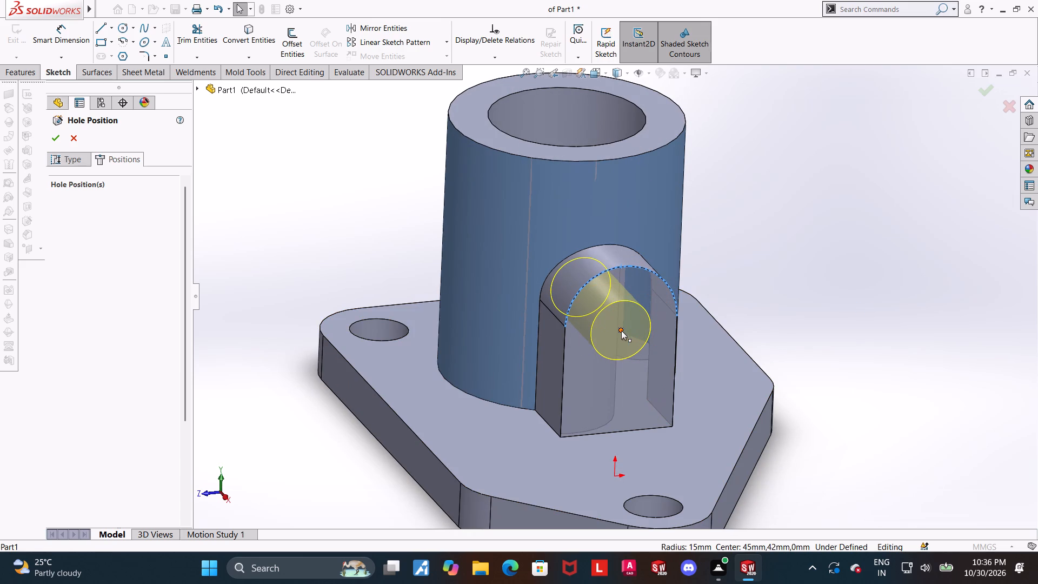
left_click(621, 330, "ctrl")
left_click(56, 331)
left_click(827, 262)
middle_click_drag(823, 281, 799, 263)
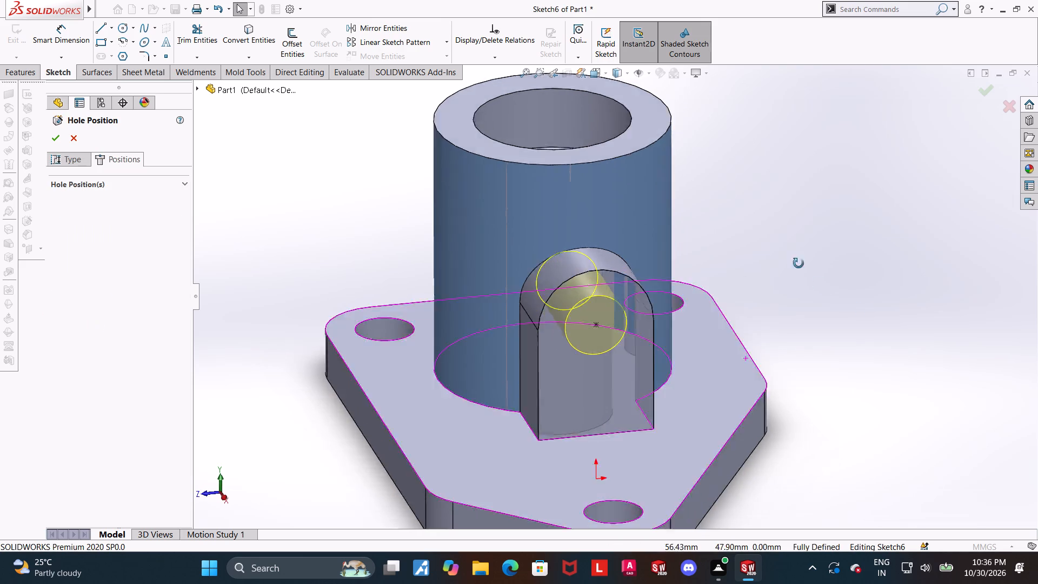
middle_click_drag(799, 263, 794, 274)
left_click(55, 140)
left_click(850, 256)
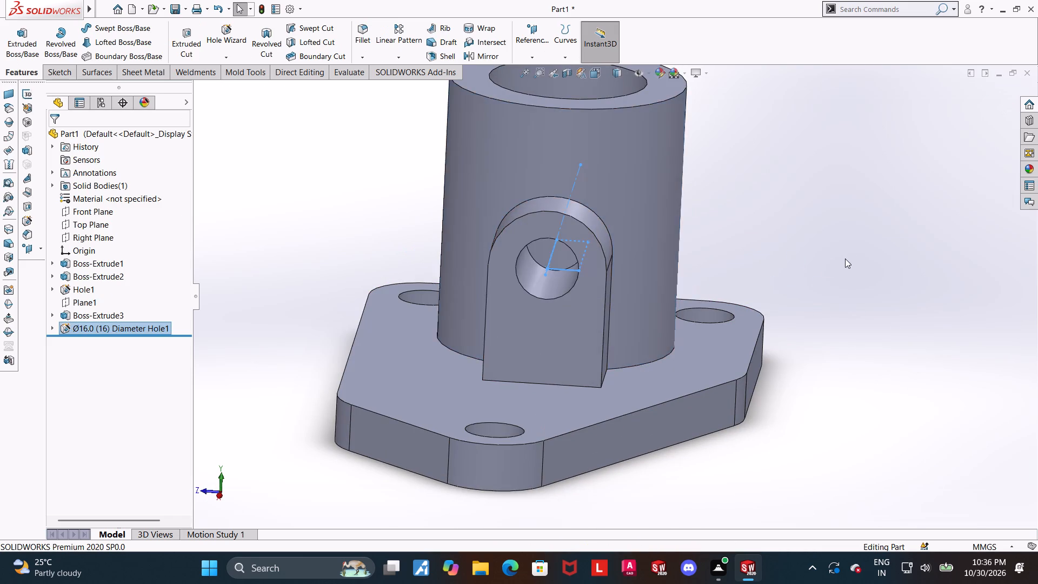
Measure the cylindrical face of the hole in the arch-shaped boss.
middle_click_drag(839, 261, 841, 281)
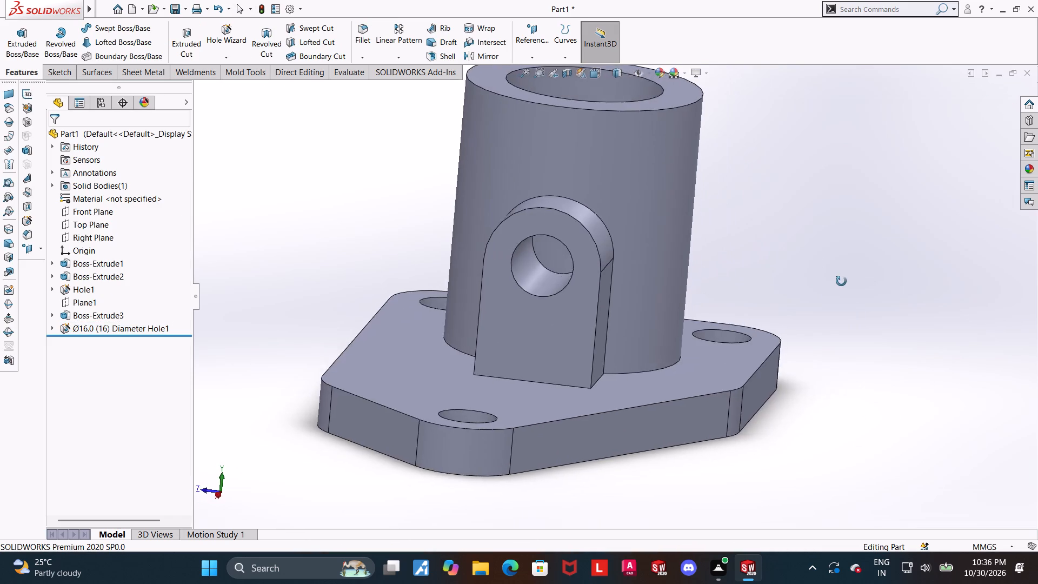
middle_click_drag(841, 281, 857, 255)
middle_click_drag(734, 251, 722, 263)
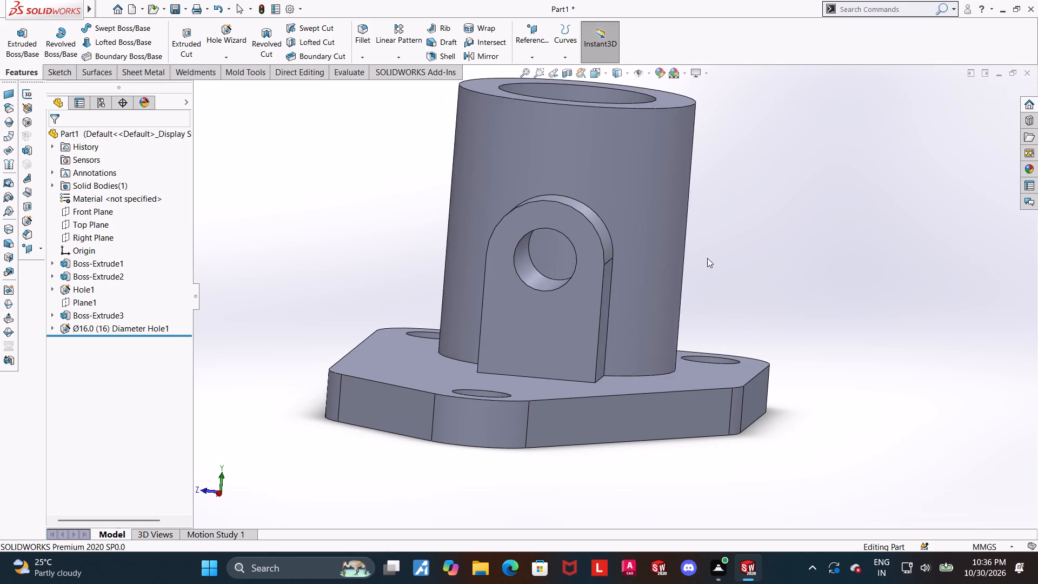
left_click(336, 71)
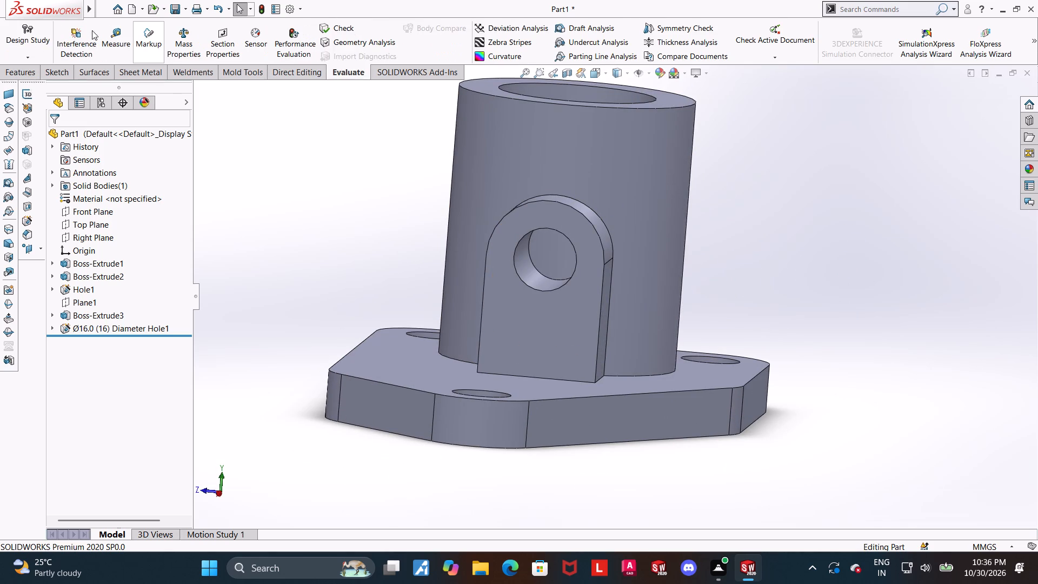
left_click(105, 31)
middle_click_drag(683, 276, 656, 306)
left_click(527, 282)
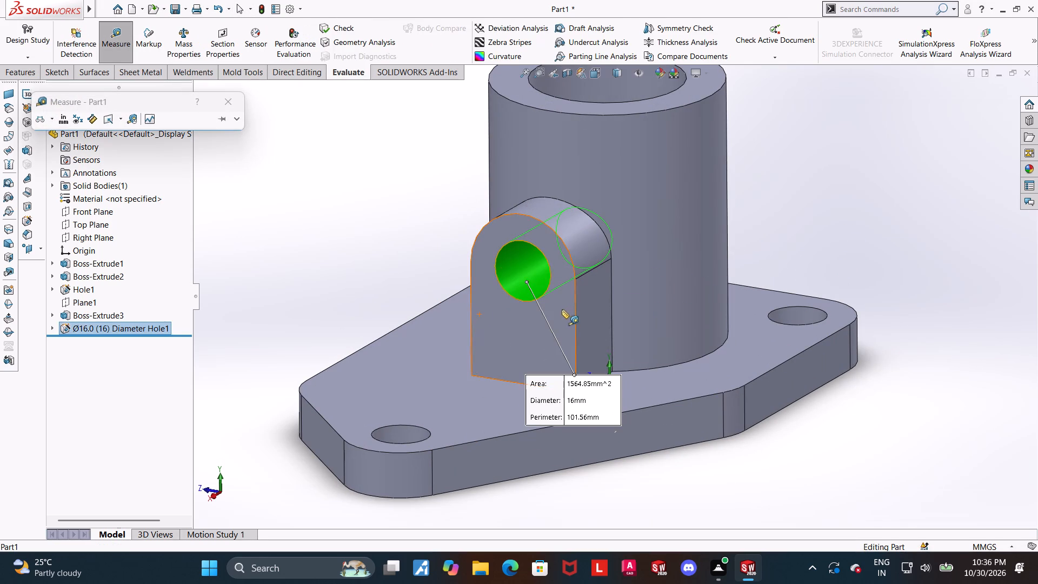
key("Escape")
scroll(584, 306, "up", 2)
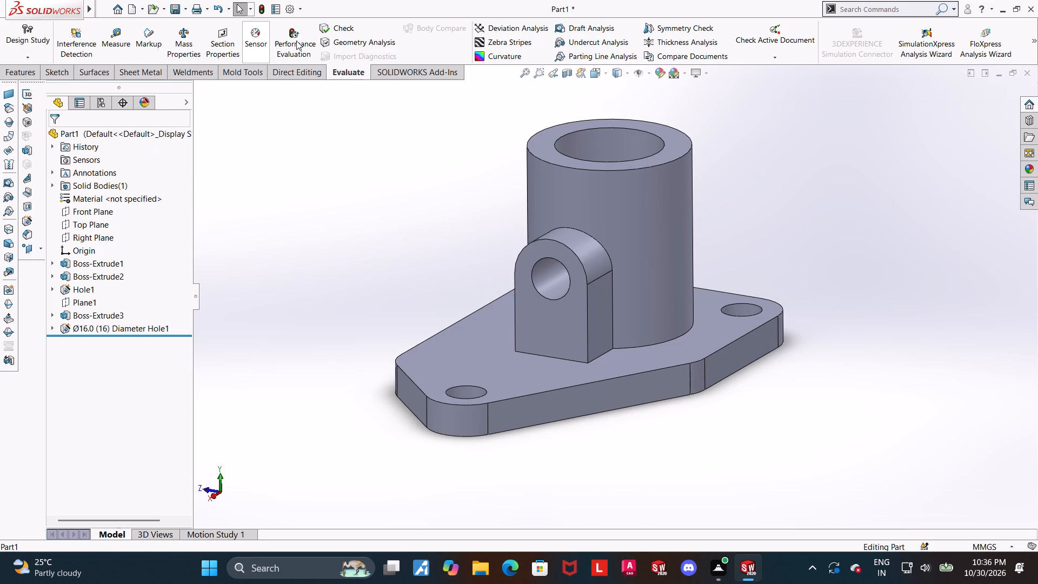
Start a symmetric 4 mm fillet on the edges where the cylinder and the arch-shaped boss's three sides meet the plate.
left_click(34, 70)
left_click(377, 33)
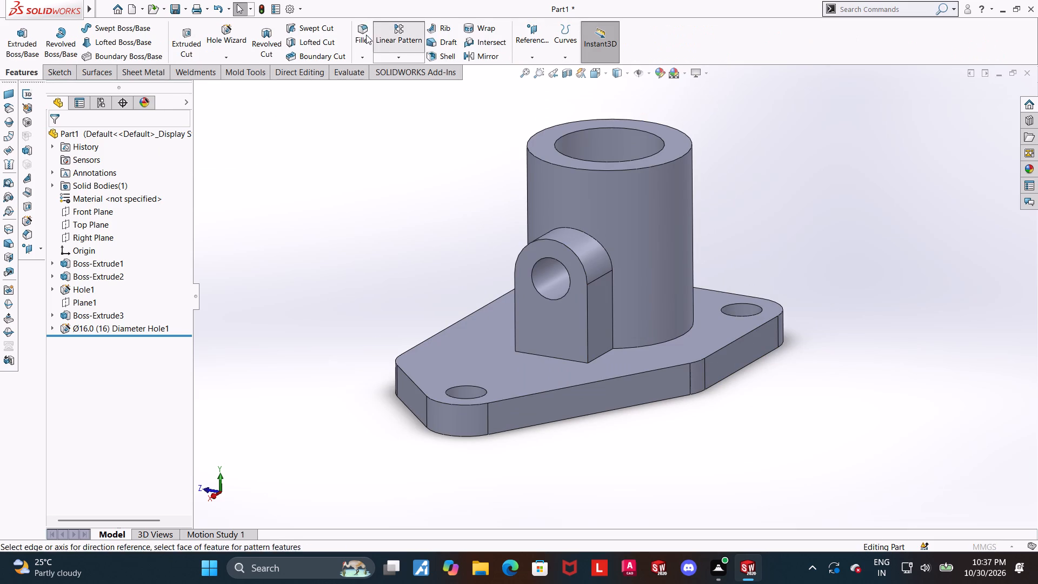
key("Escape")
left_click(363, 35)
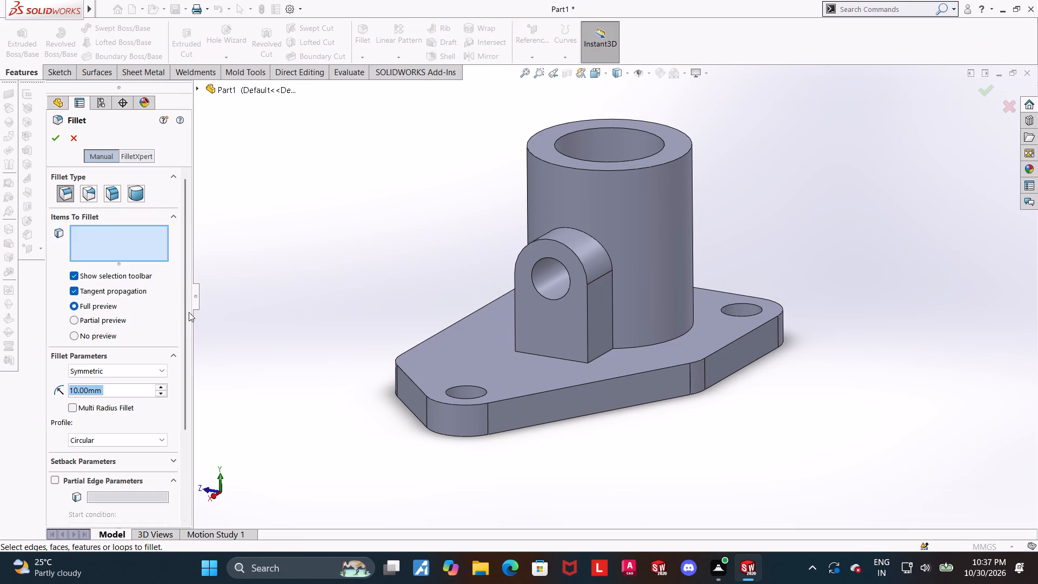
key("4")
key("Return")
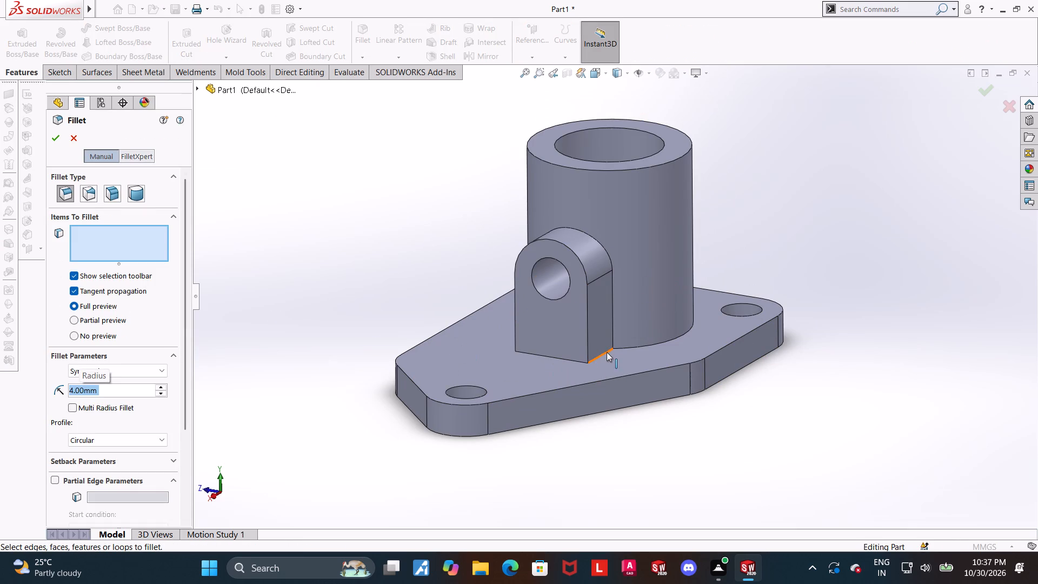
left_click(606, 352)
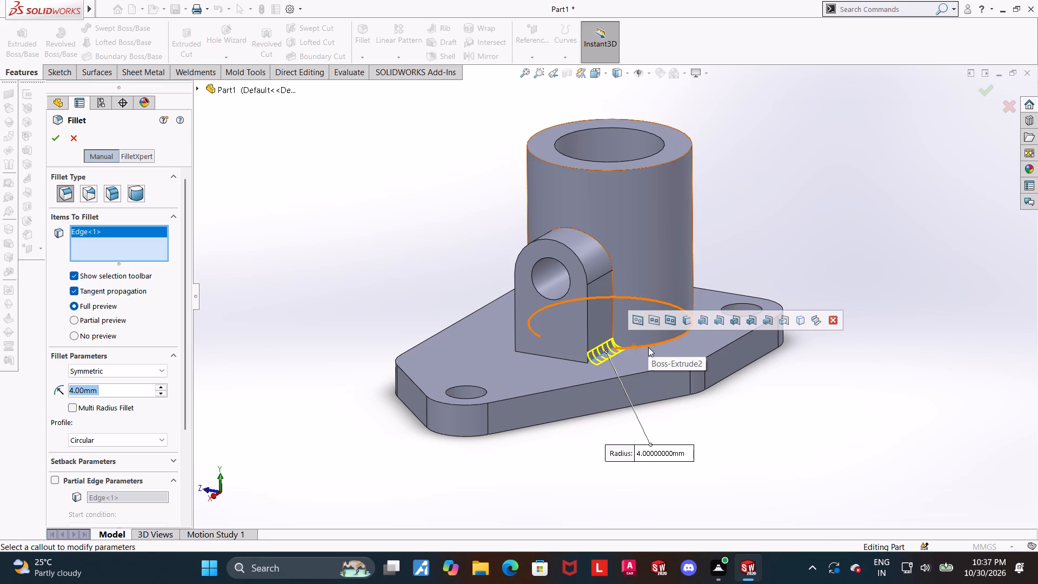
left_click(648, 347)
middle_click_drag(557, 347, 630, 354)
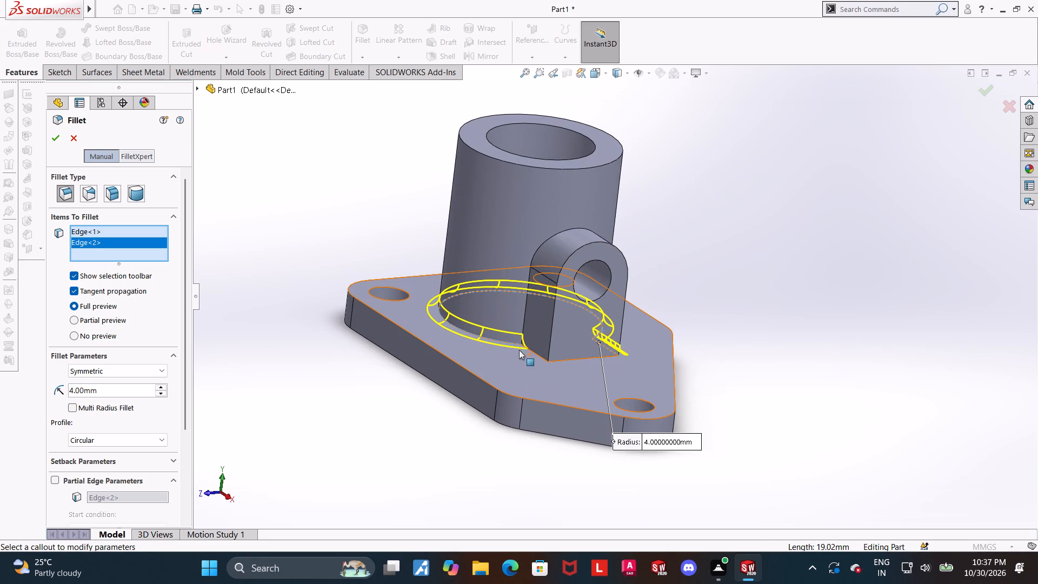
left_click(529, 349)
middle_click_drag(624, 367, 614, 364)
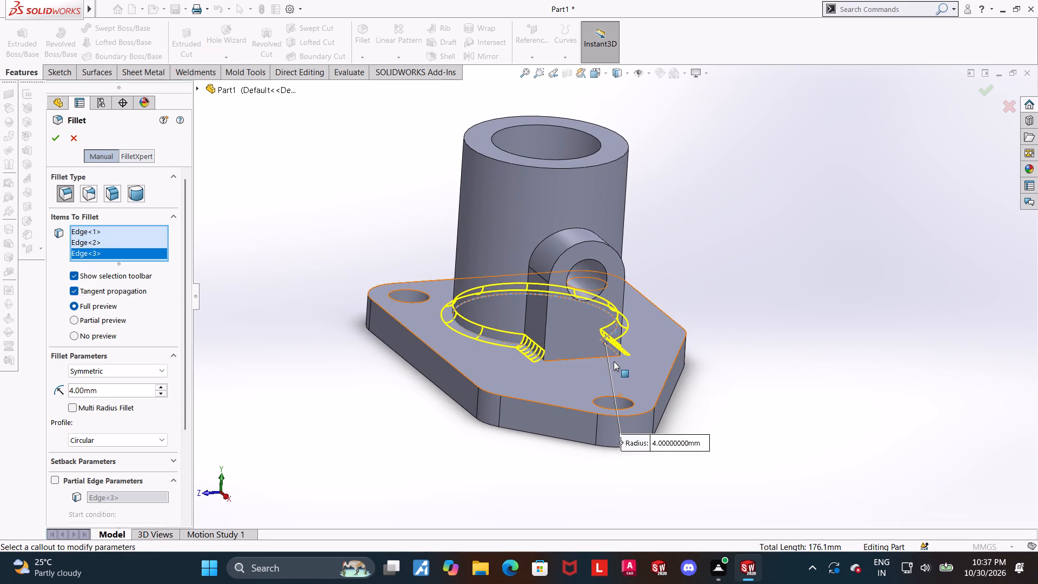
left_click(589, 357)
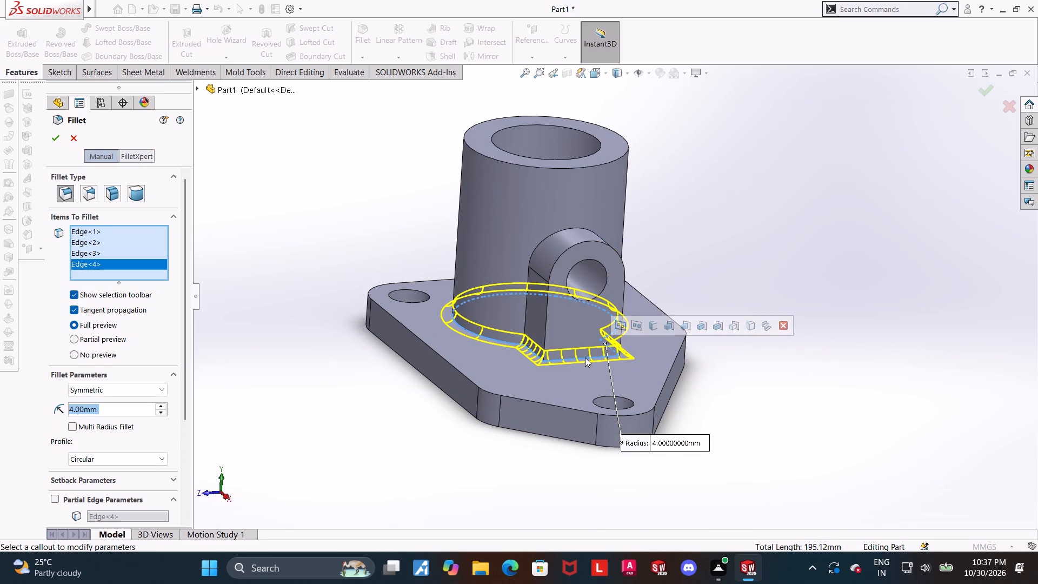
Add the edge where the arch-shaped boss meets the cylinder to the fillet selection and apply the fillet.
left_click(557, 232)
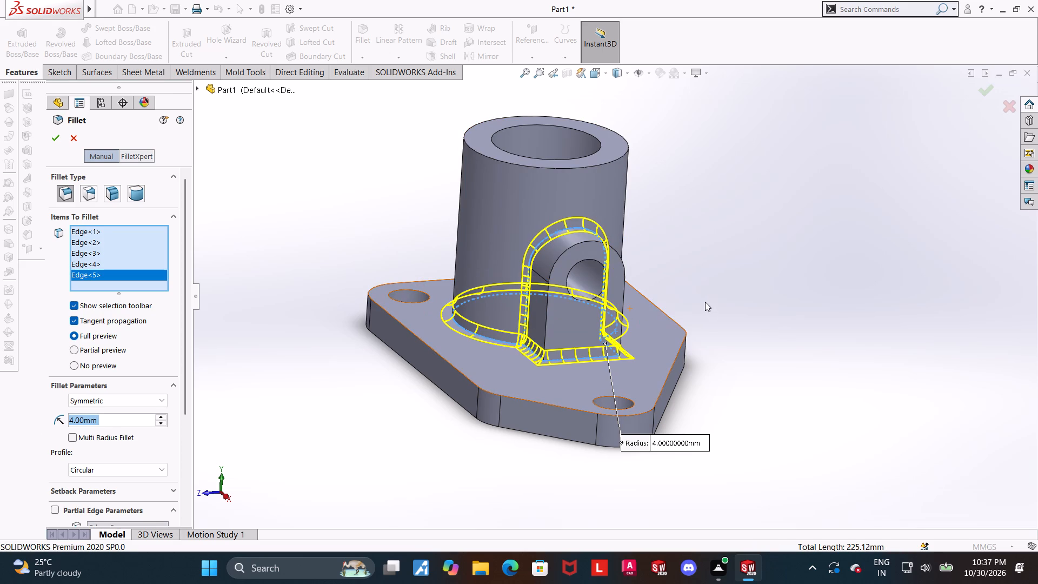
middle_click_drag(686, 297, 595, 362)
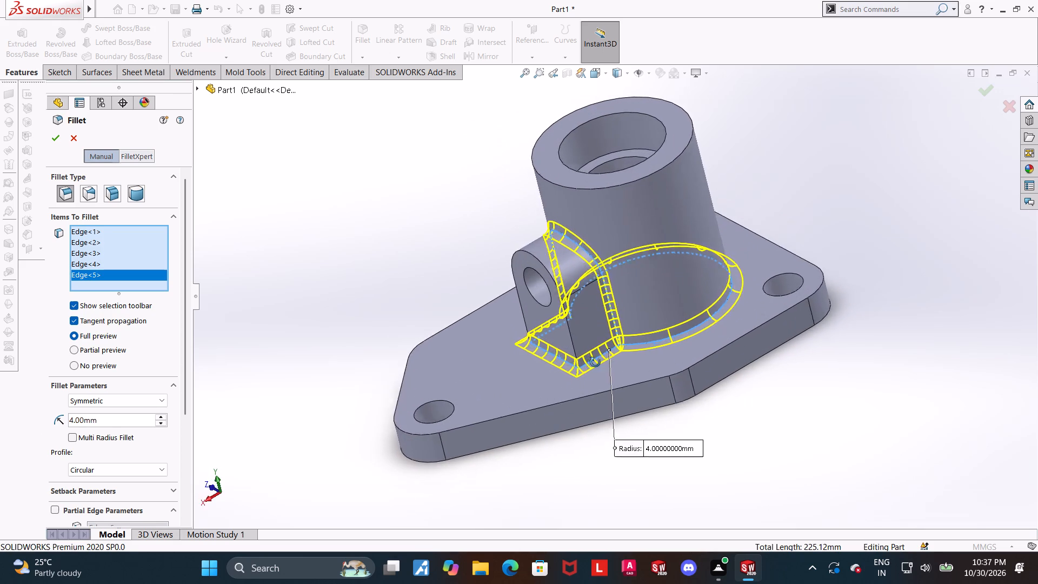
middle_click_drag(595, 362, 608, 338)
left_click(48, 138)
left_click(756, 356)
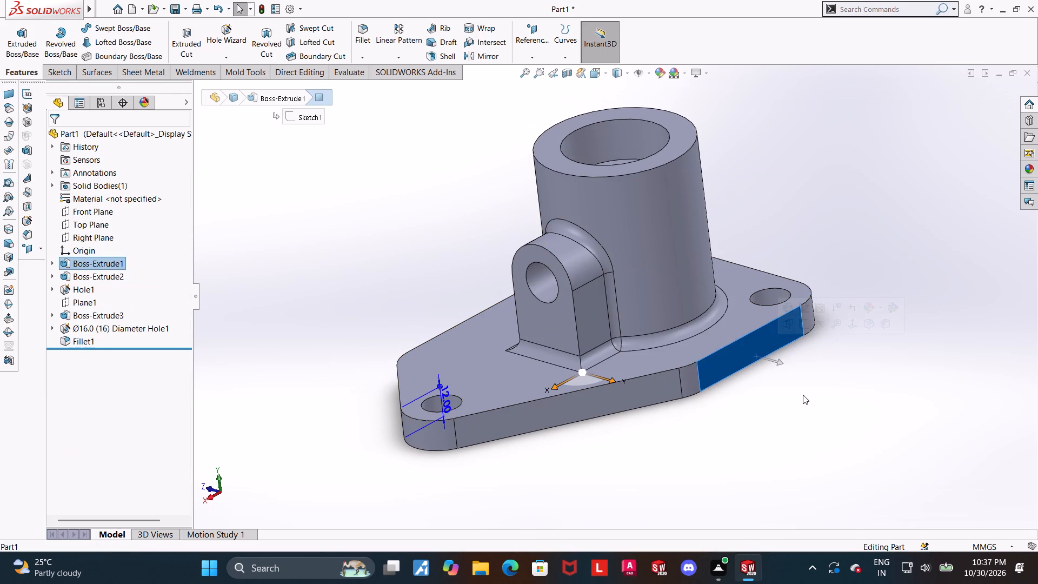
left_click(801, 401)
Examine the filleted part at an angle and in the Top view with the Hidden Lines Visible display style.
scroll(755, 391, "up", 1)
middle_click_drag(736, 371, 736, 368)
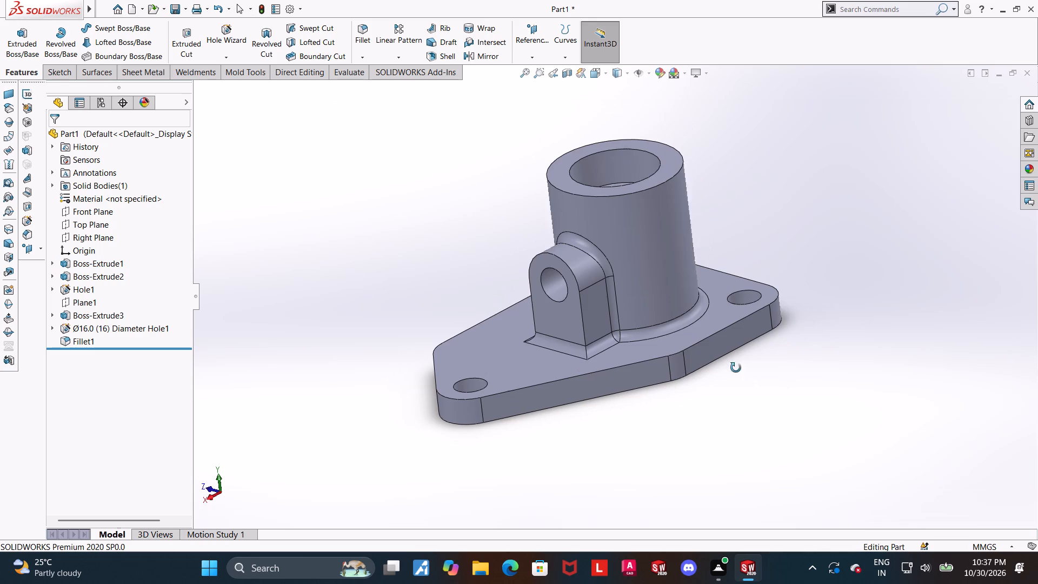
middle_click_drag(736, 368, 778, 353)
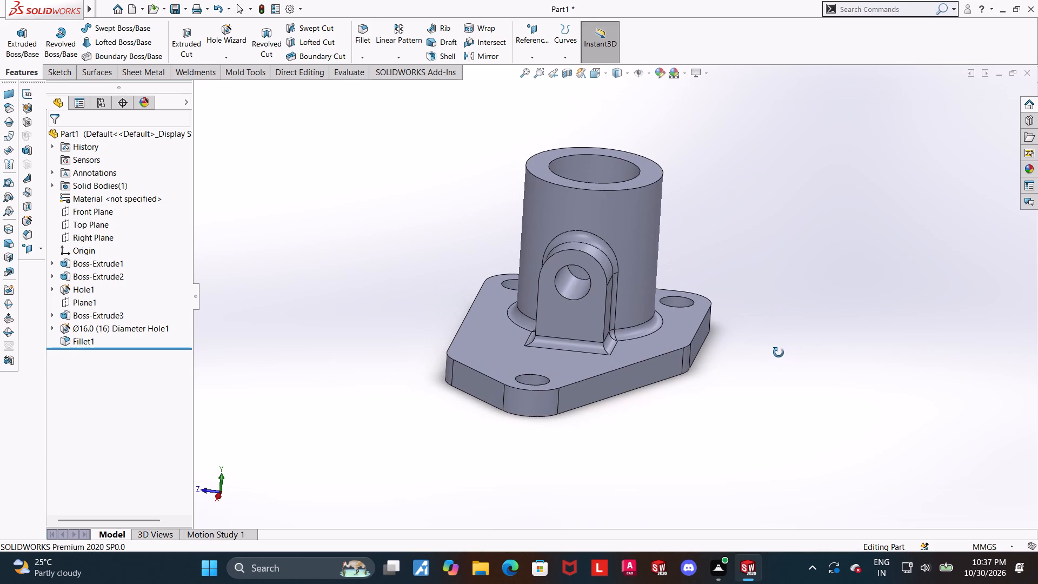
middle_click_drag(778, 353, 775, 353)
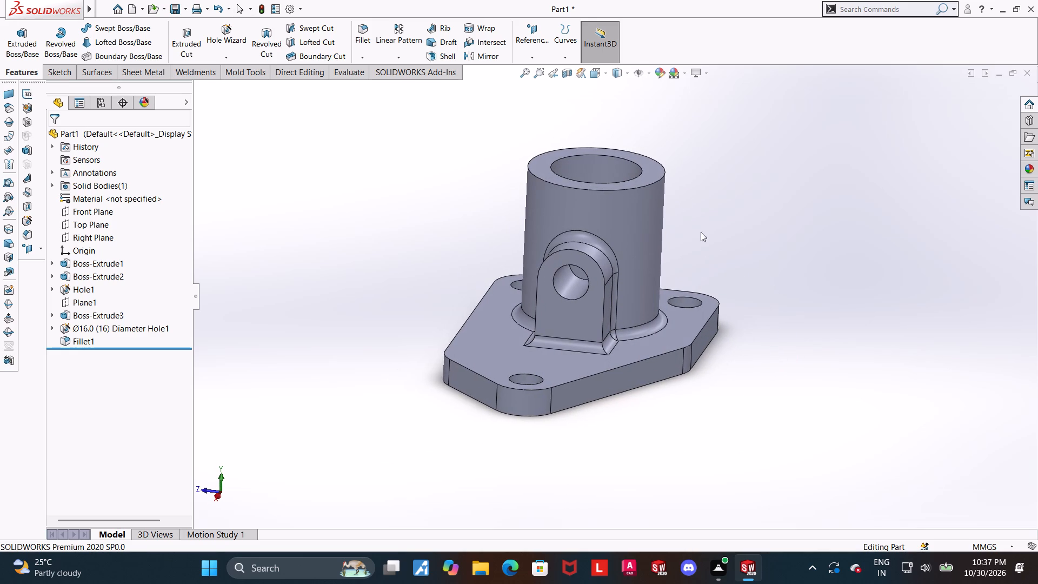
left_click(595, 70)
left_click(513, 259)
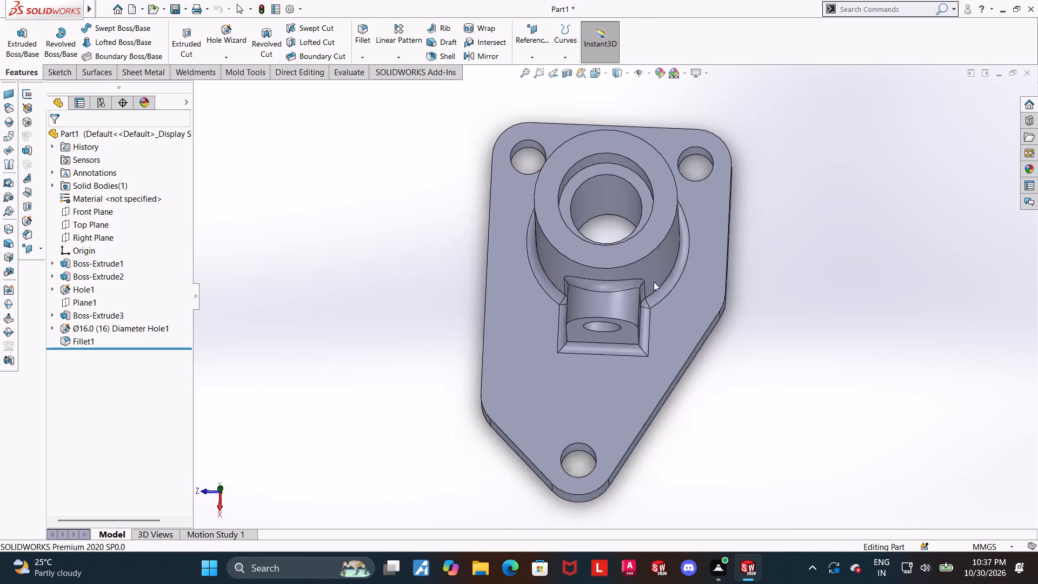
left_click(627, 79)
left_click(621, 131)
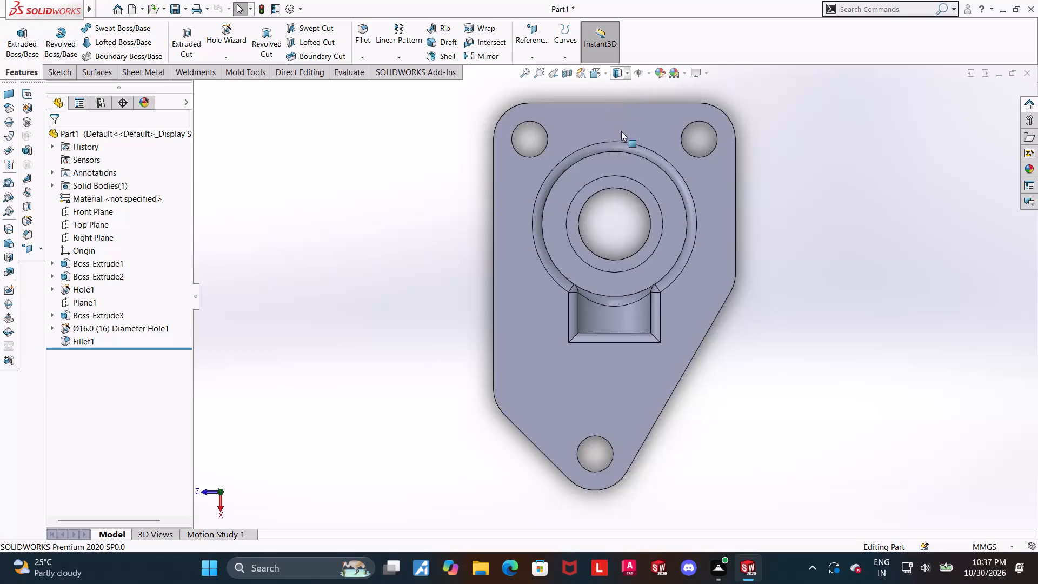
scroll(704, 257, "up", 1)
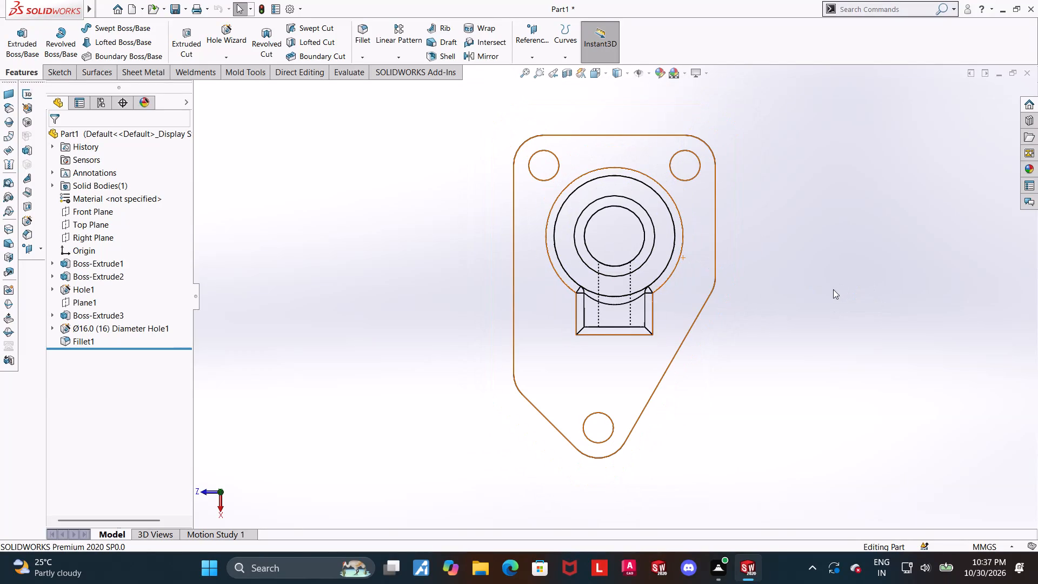
scroll(731, 291, "down", 1)
Examine the part from the top and at an angle with the Hidden Lines Removed display style.
left_click(625, 76)
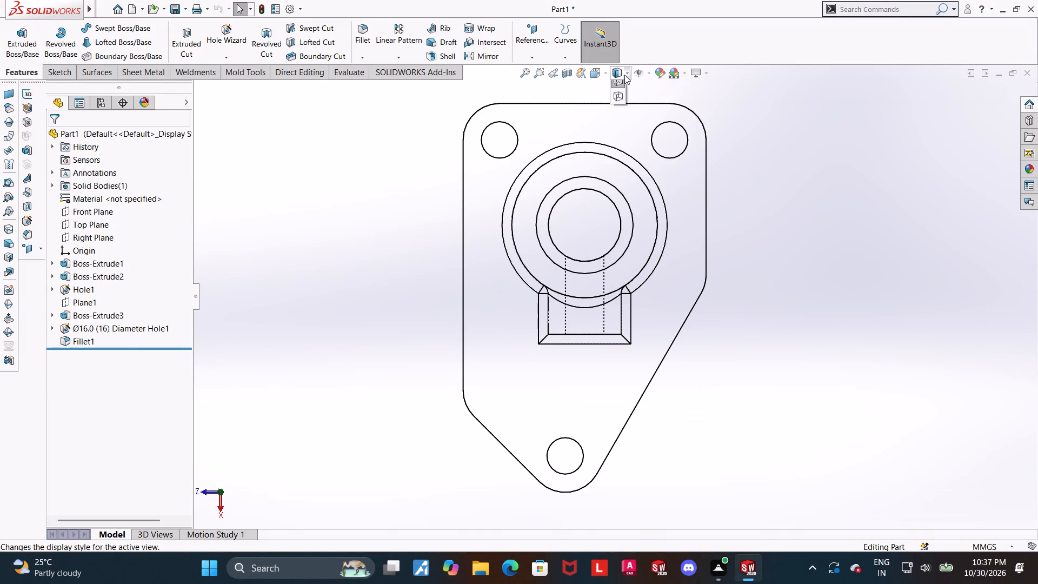
left_click(615, 120)
left_click(789, 269)
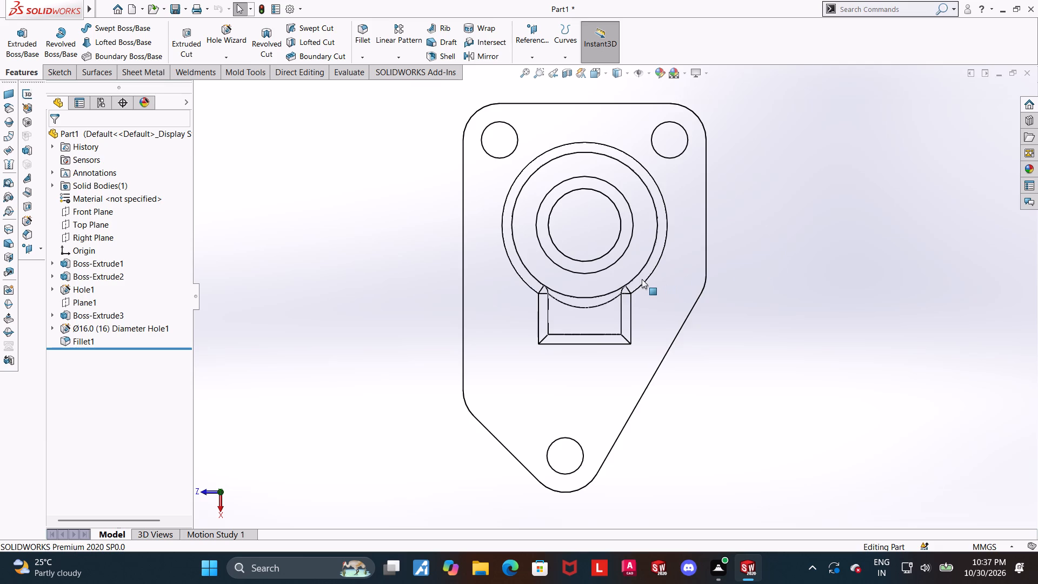
scroll(641, 280, "down", 1)
middle_click_drag(791, 360, 789, 220)
scroll(765, 228, "up", 2)
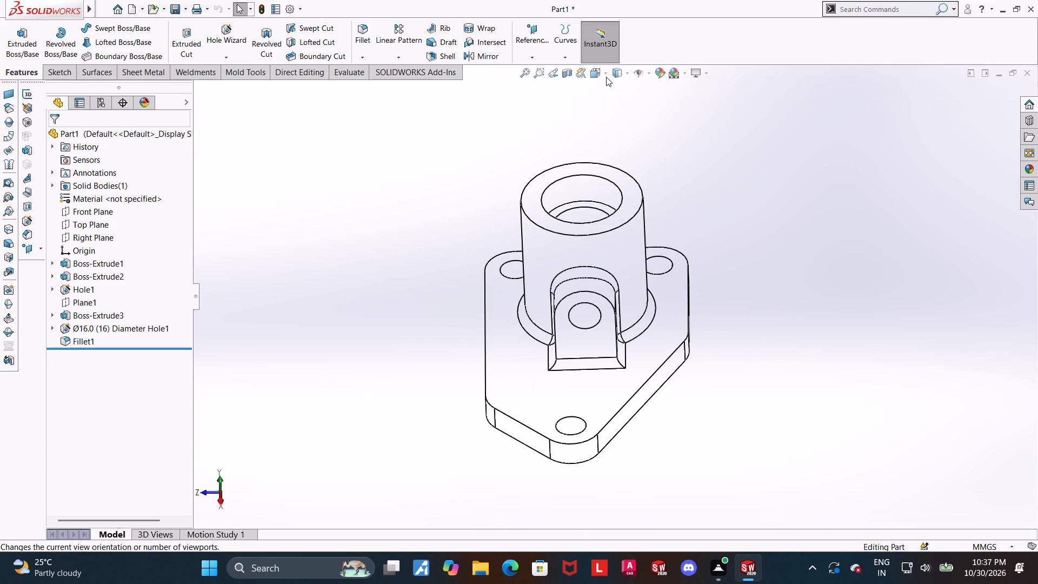
middle_click_drag(649, 214, 678, 144)
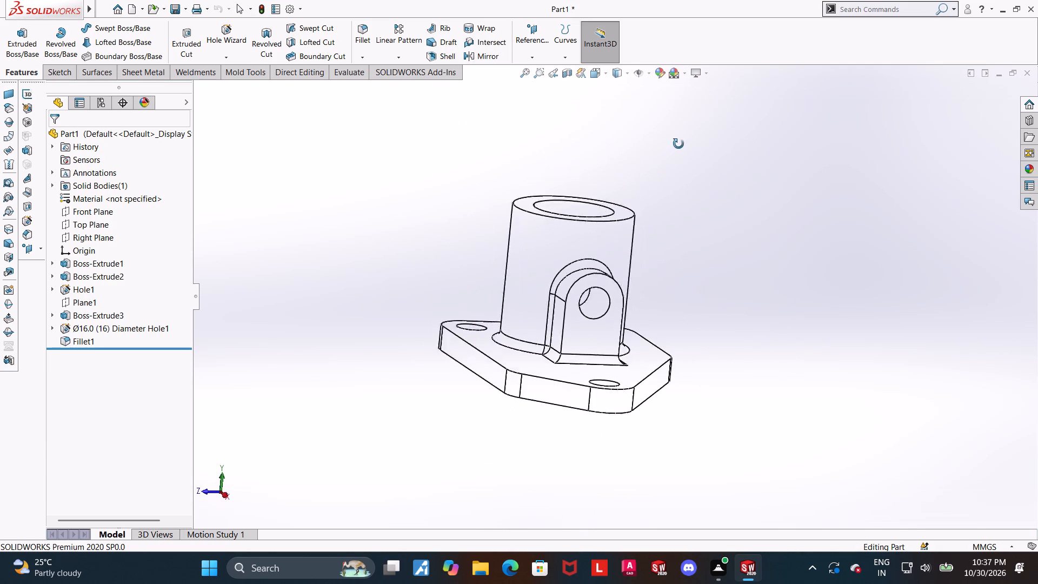
middle_click_drag(678, 144, 734, 145)
Examine the bore, counterbore and side hole in a section view through the Front Plane, and turn the section off.
left_click(599, 72)
left_click(445, 304)
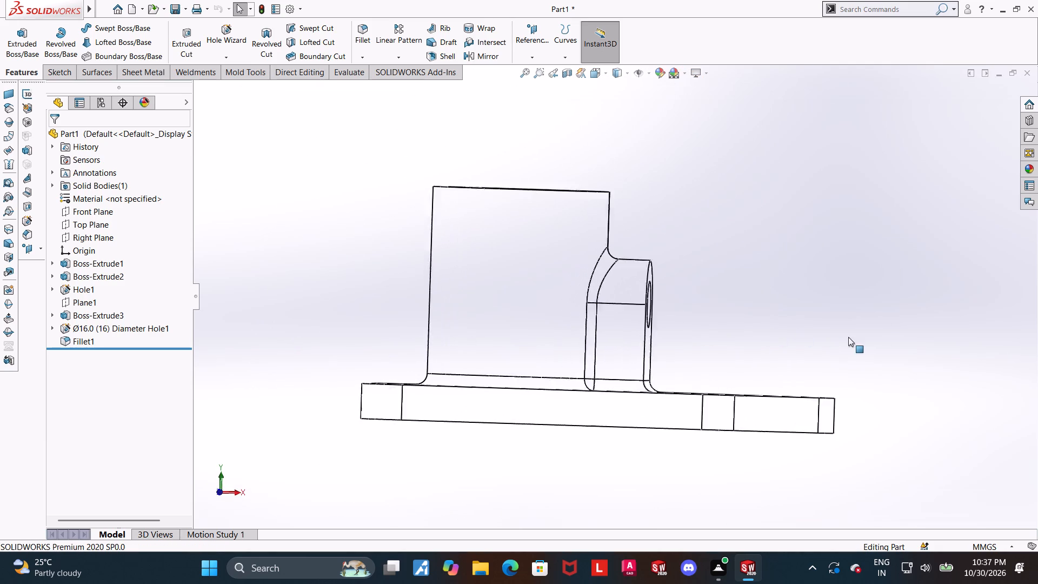
left_click(570, 76)
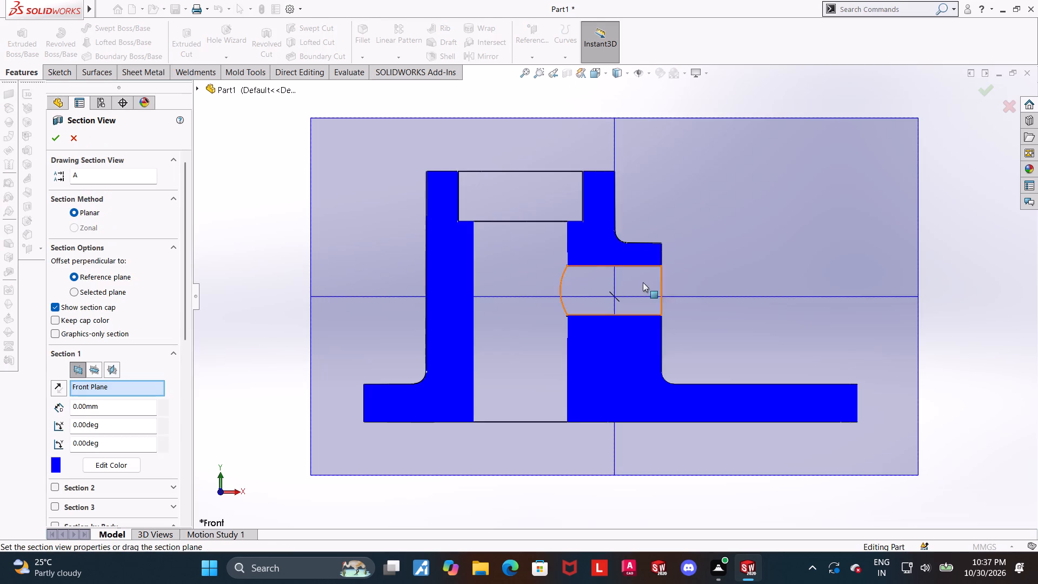
left_click(61, 138)
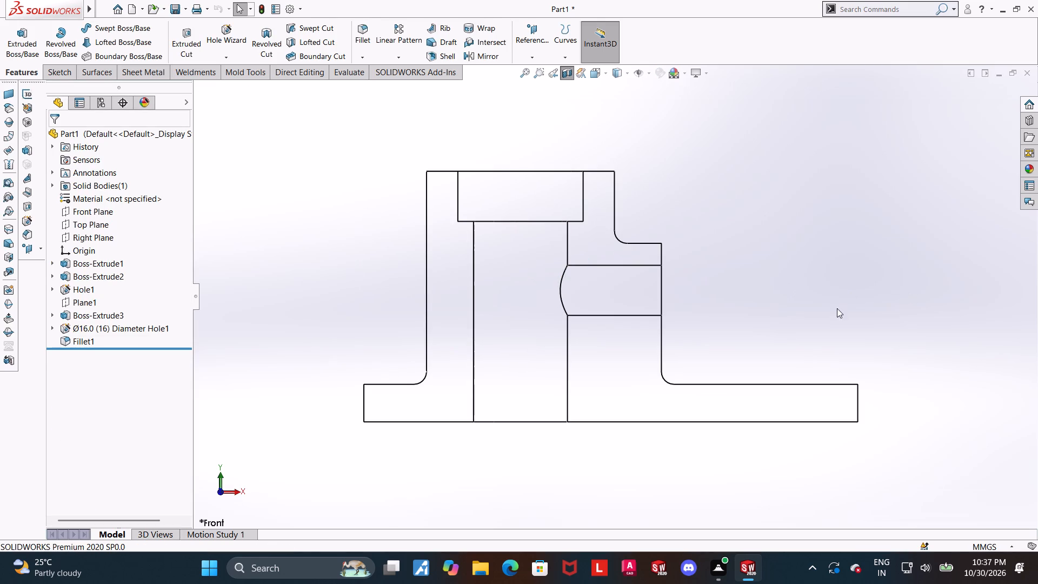
scroll(762, 296, "up", 1)
middle_click_drag(761, 297, 757, 301)
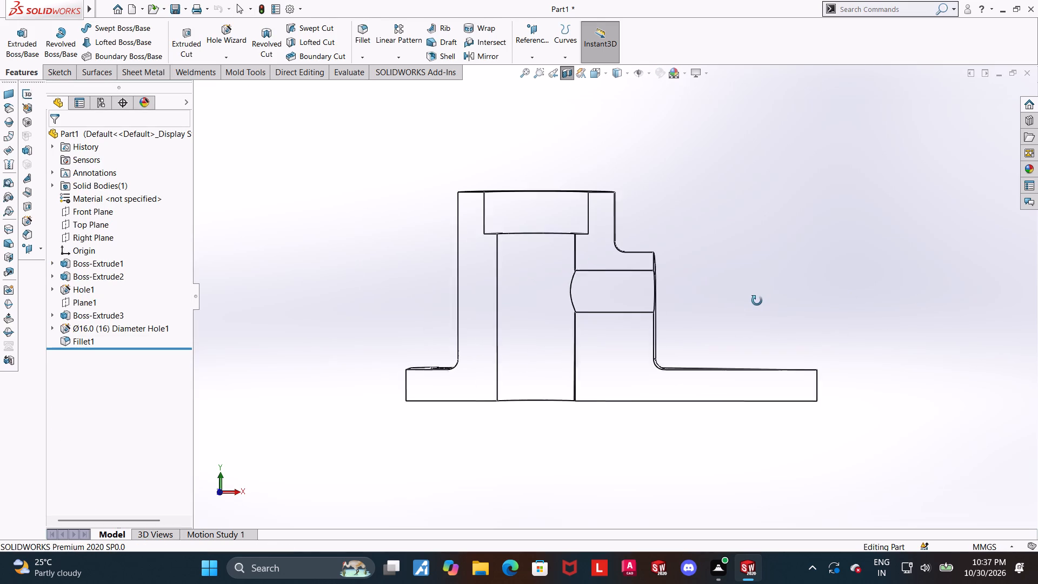
middle_click_drag(757, 301, 746, 309)
middle_click_drag(748, 307, 711, 322)
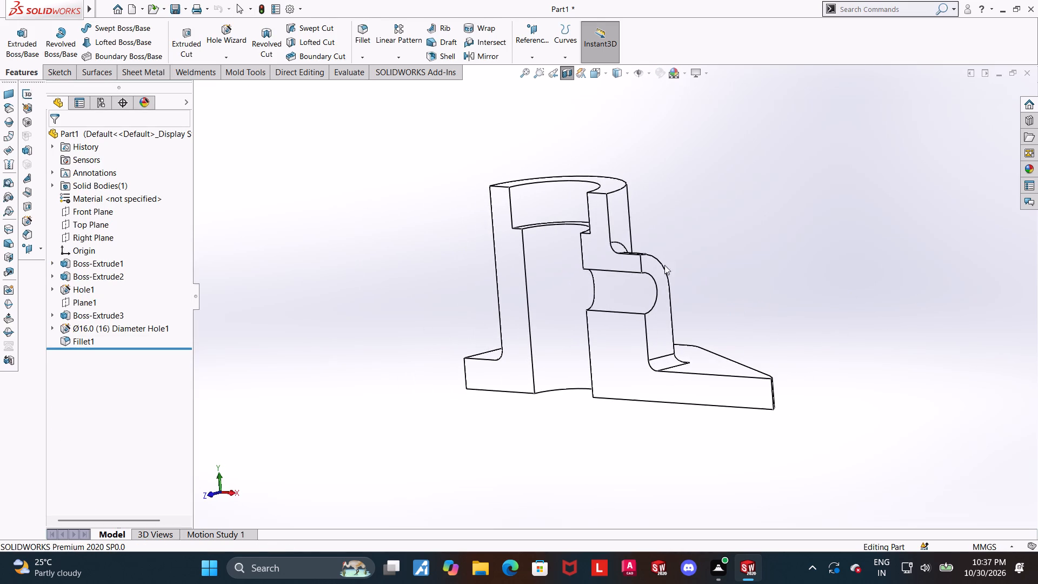
left_click(565, 74)
Examine the part in the Right view with the Wireframe display style.
left_click(596, 74)
left_click(582, 312)
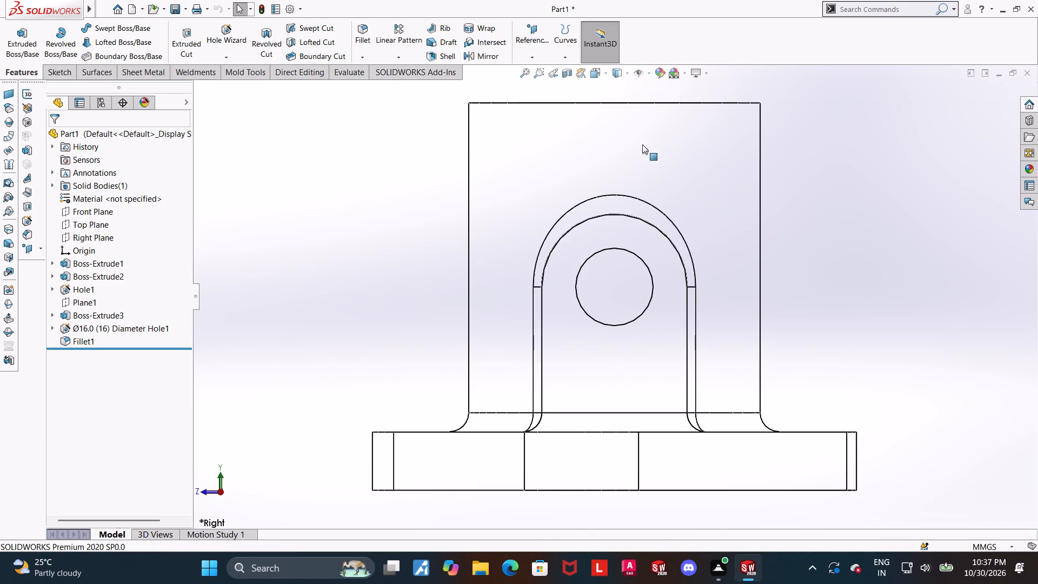
left_click(628, 77)
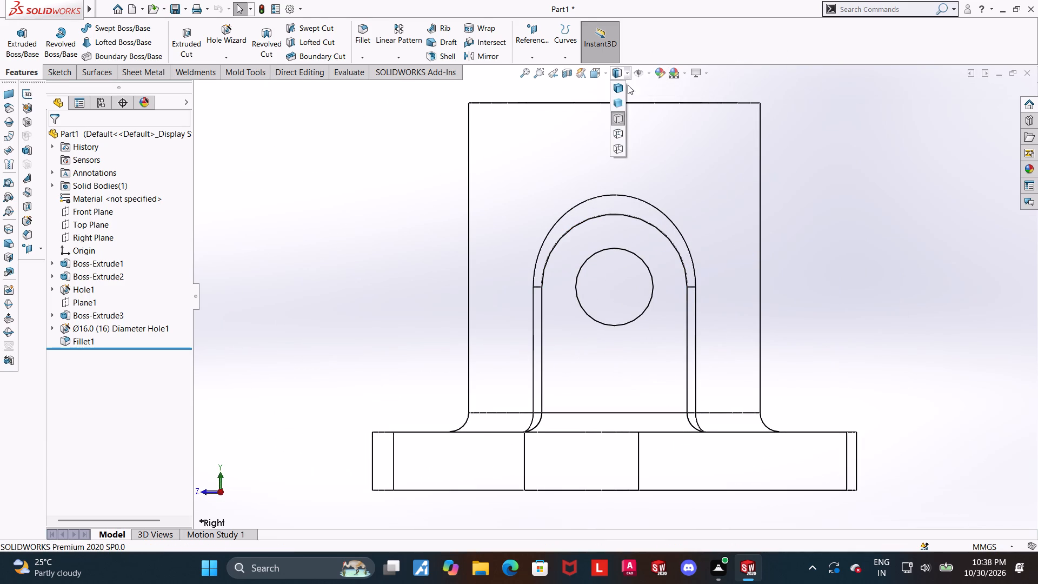
left_click(621, 148)
scroll(830, 234, "up", 1)
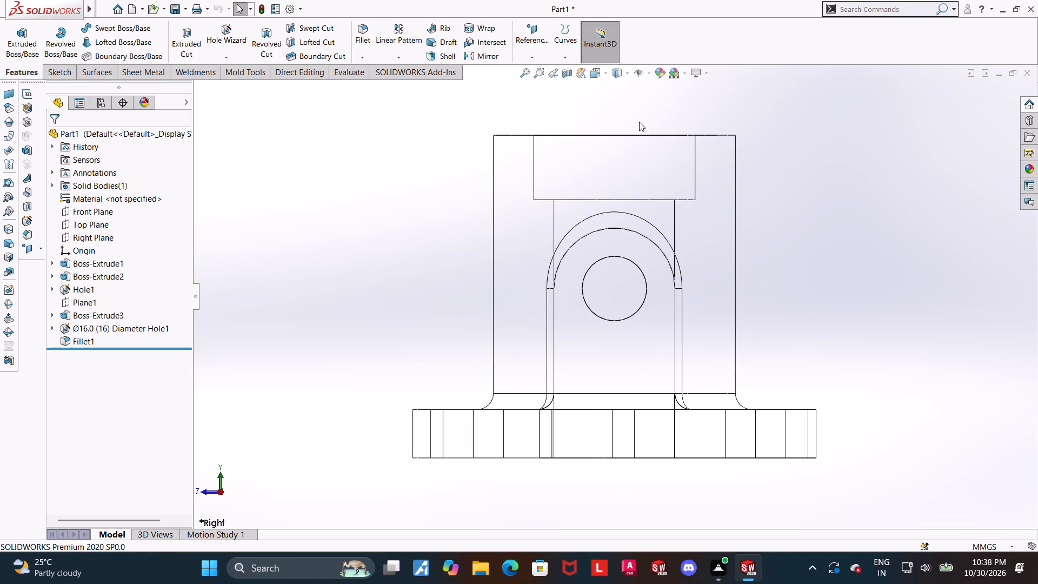
Show the part in the Isometric view with the Shaded With Edges display style.
left_click(622, 77)
left_click(622, 92)
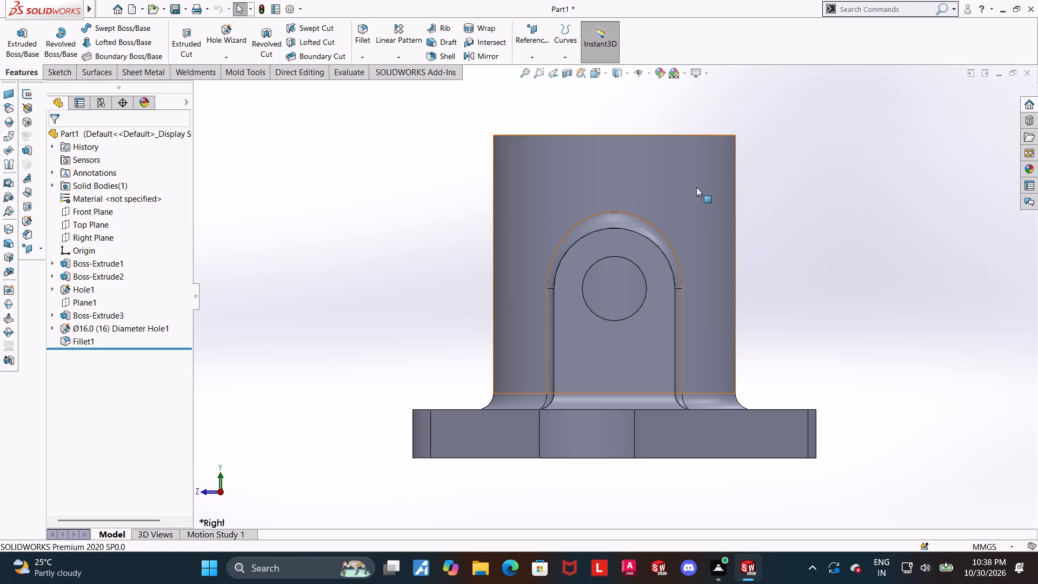
key("ctrl+7")
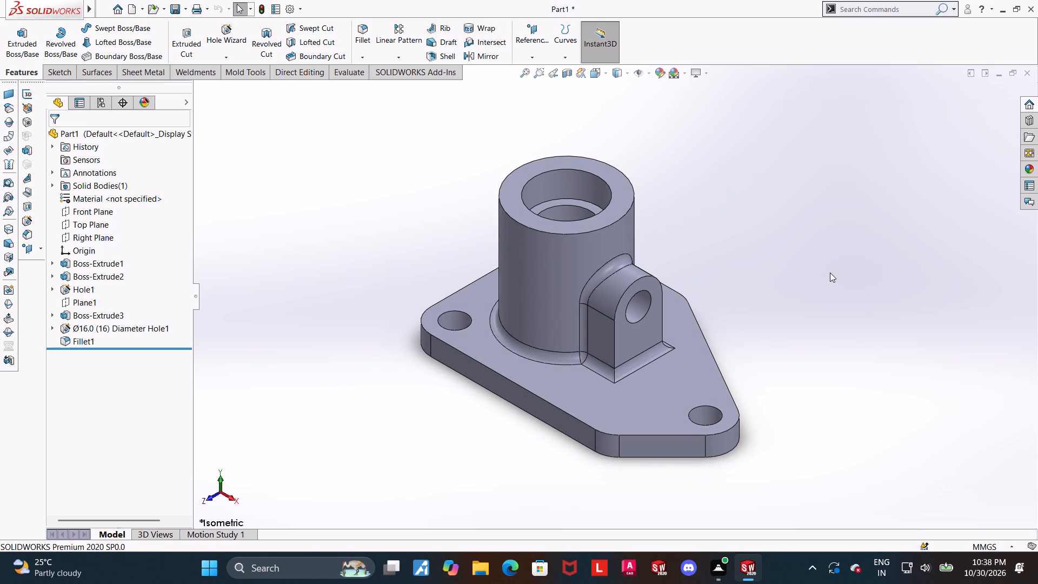
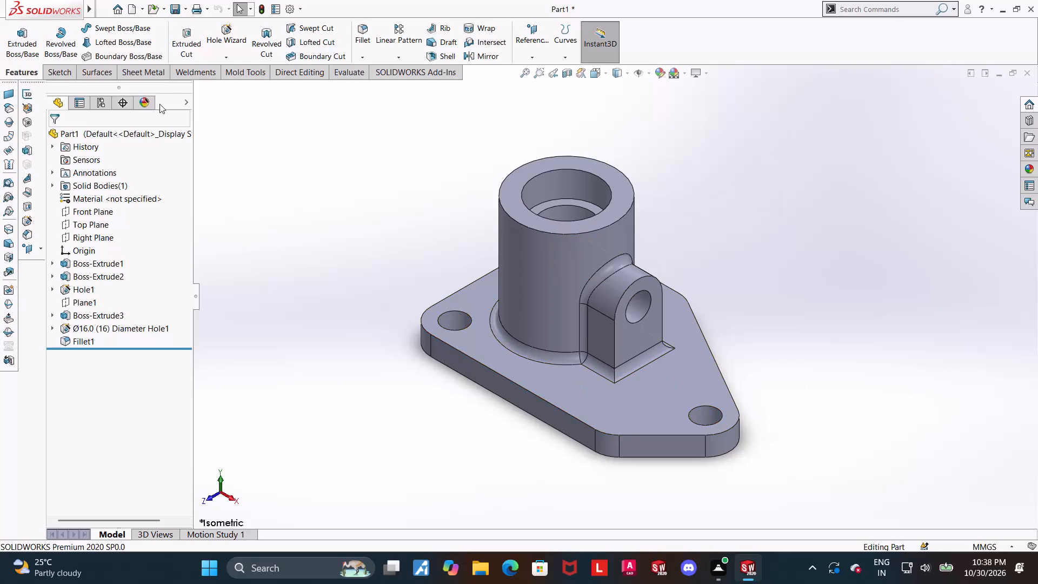
Save the part in the Downloads folder as a SOLIDWORKS Part named "vertical sleeve saddle".
left_click(124, 145)
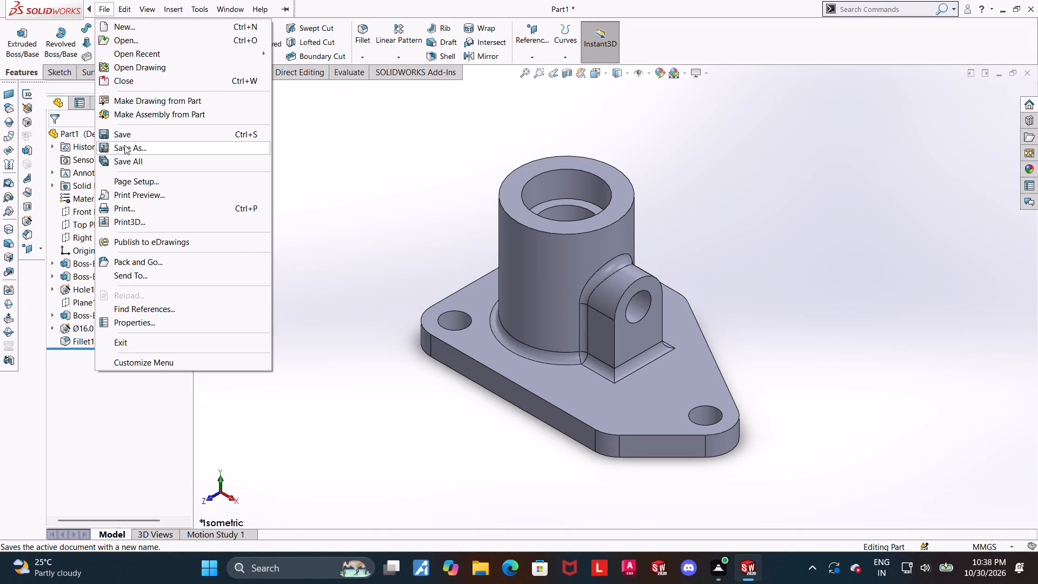
type("vertical sleeve saddle")
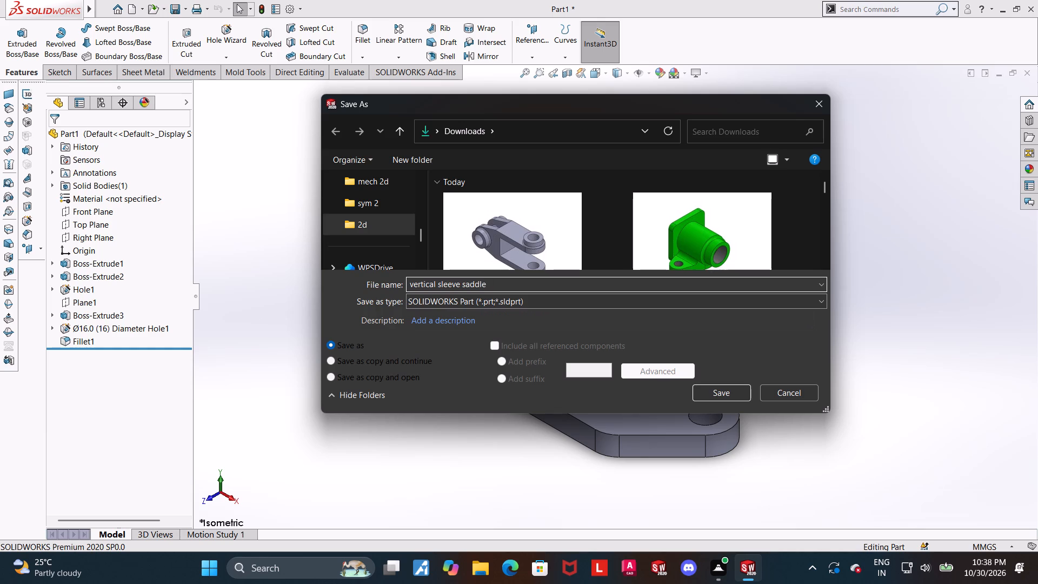
key("Return")
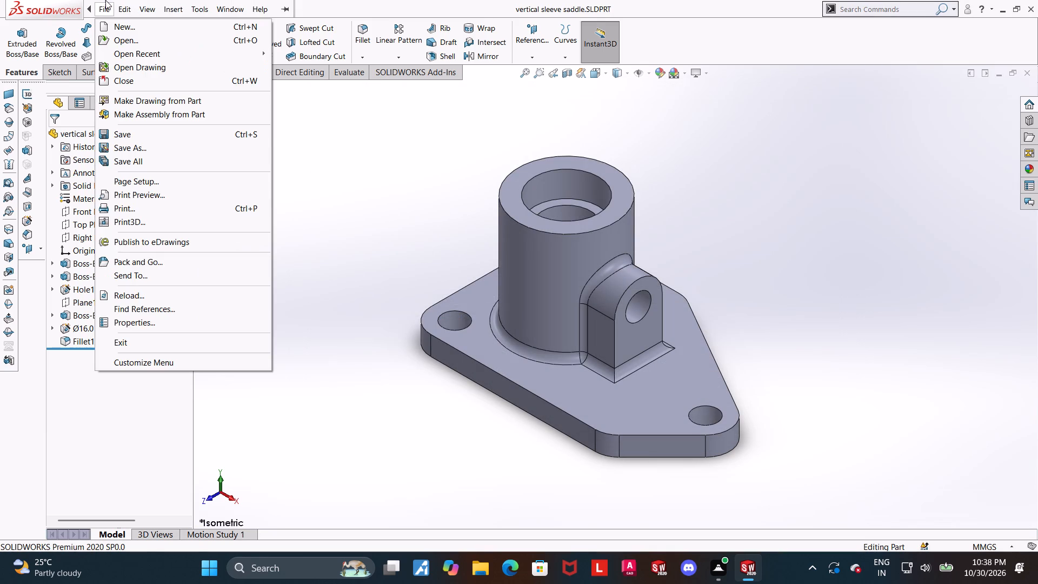
Save a PDF copy of the part as "vertical sleeve saddle.pdf" in the Downloads folder.
left_click(127, 143)
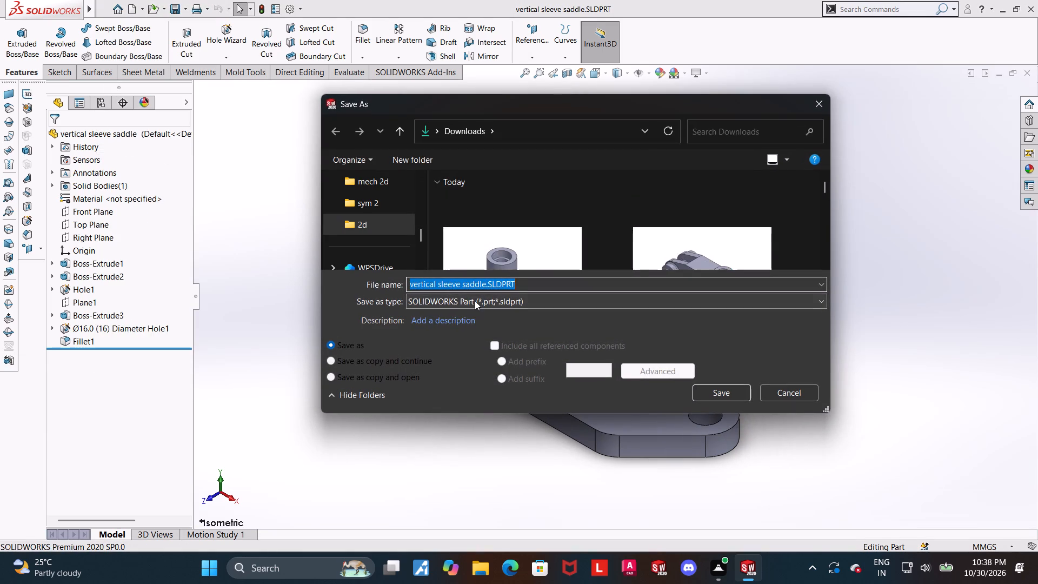
left_click(475, 301)
left_click(532, 84)
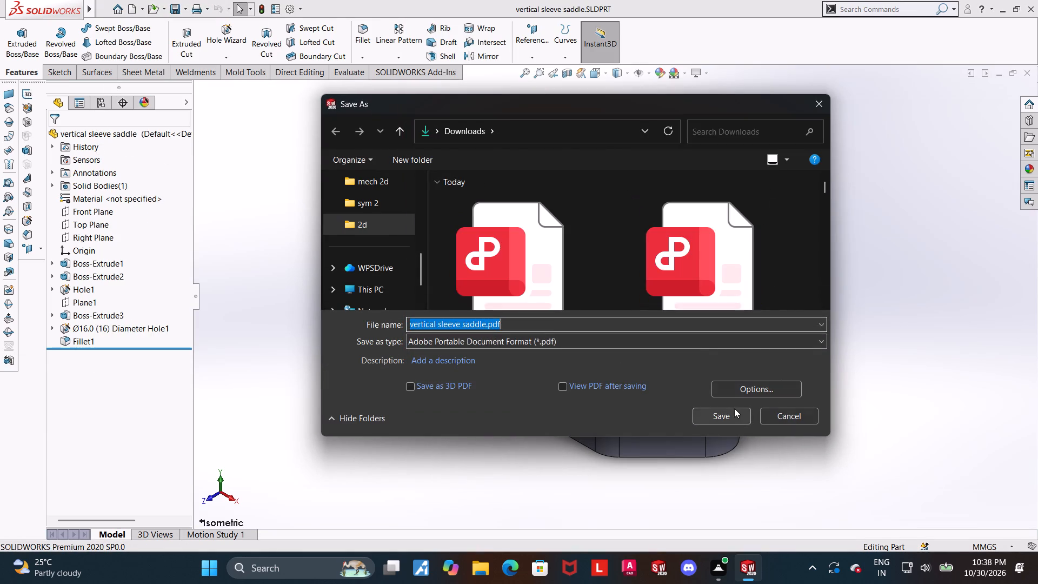
left_click(734, 408)
Examine the finished part from the side, from underneath, in the Isometric view and from above at an angle.
middle_click_drag(819, 390, 752, 383)
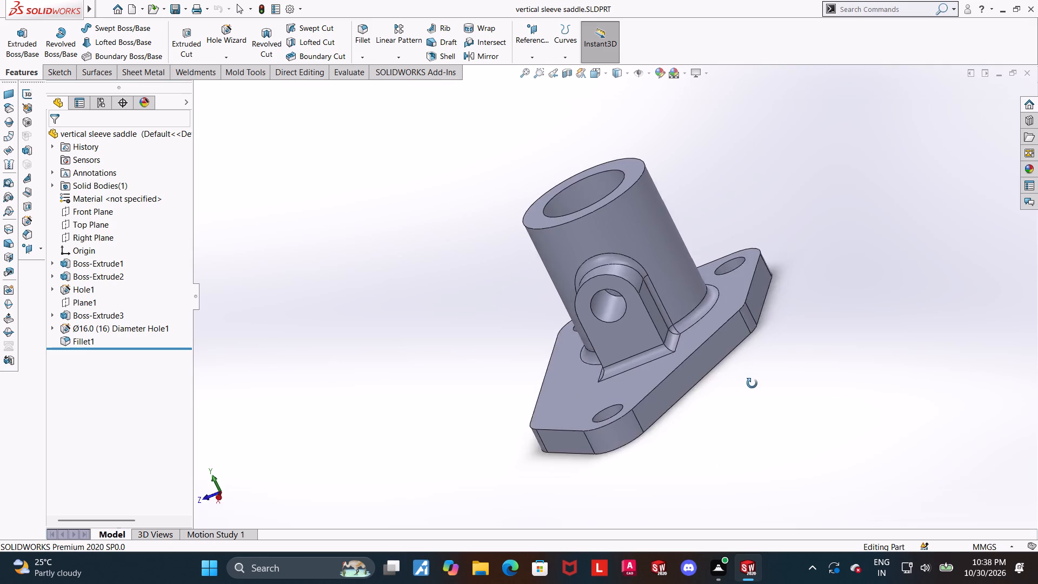
middle_click_drag(752, 383, 857, 207)
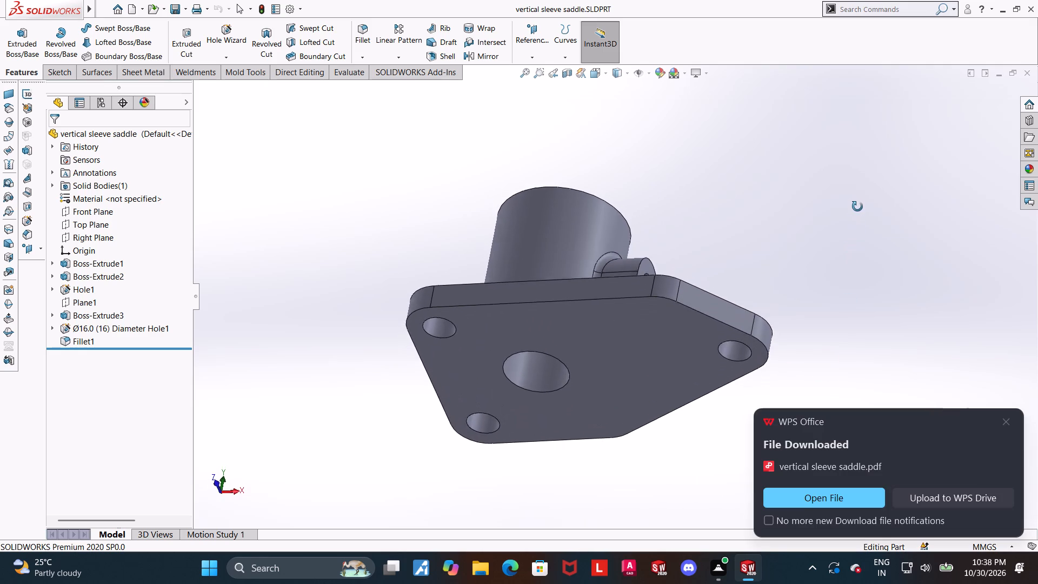
middle_click_drag(857, 207, 857, 183)
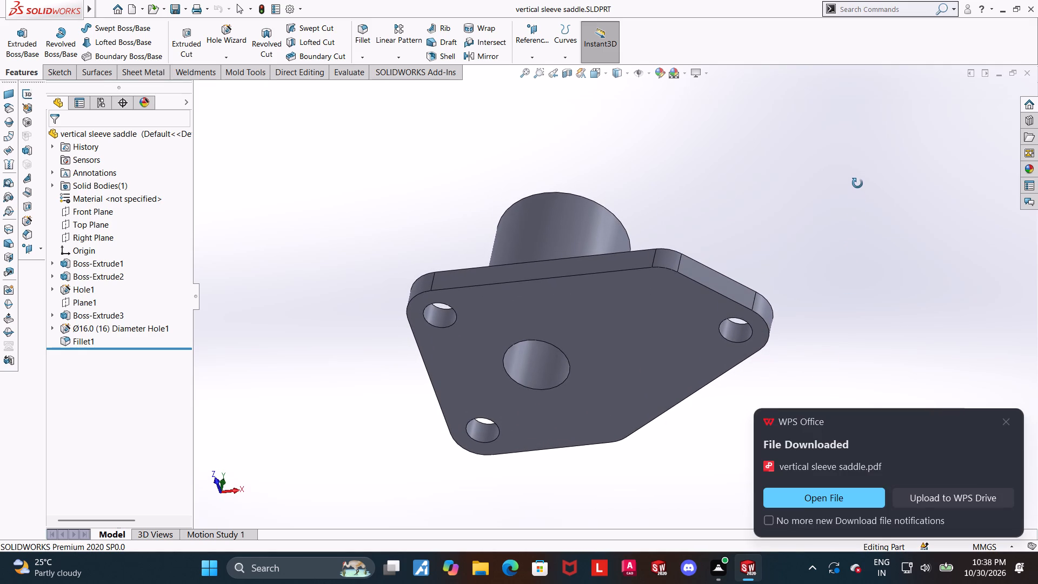
middle_click_drag(857, 183, 815, 399)
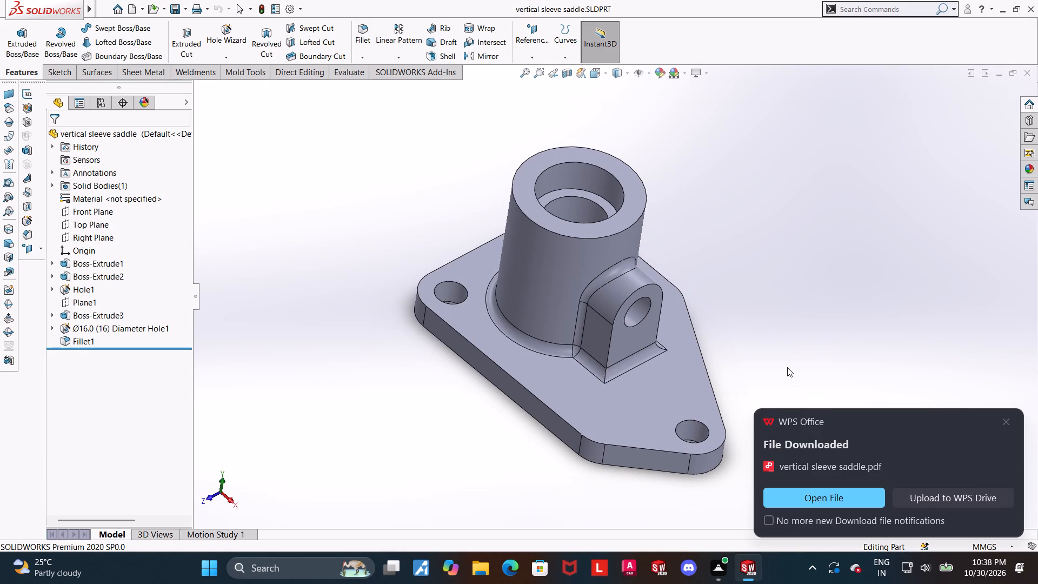
key("ctrl+7")
scroll(784, 363, "up", 1)
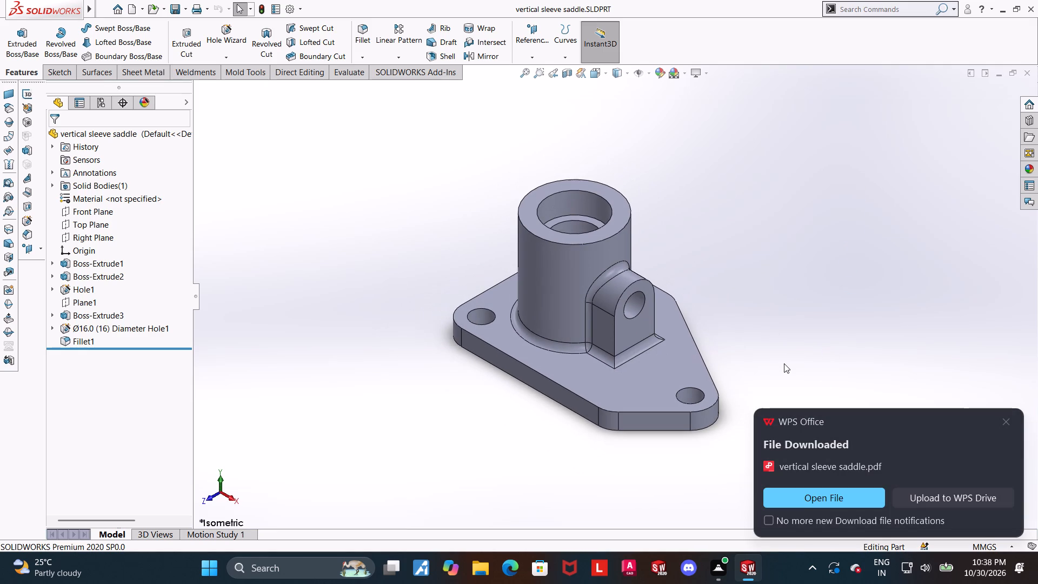
middle_click_drag(790, 346, 855, 443)
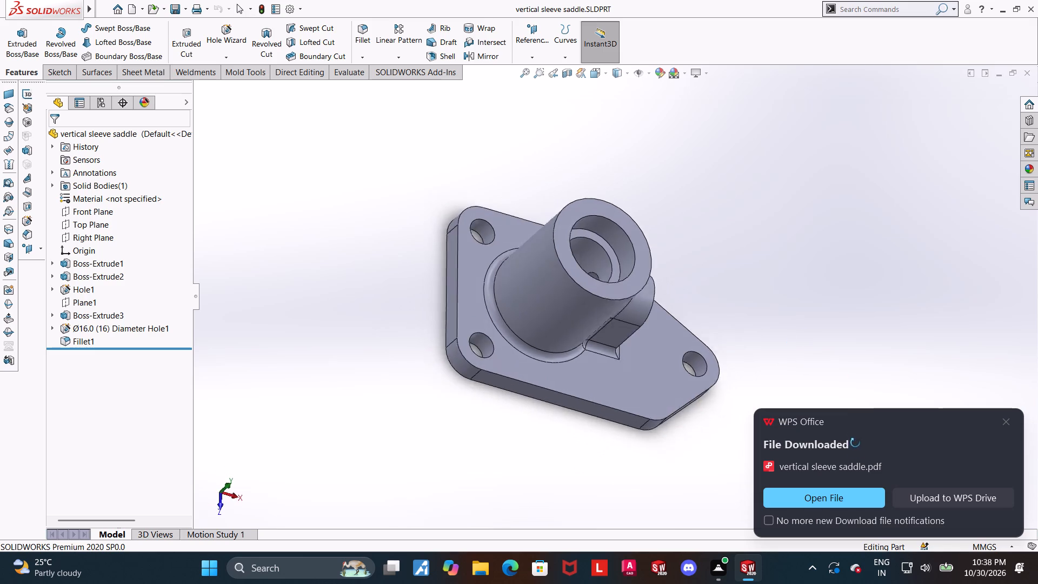
middle_click_drag(855, 443, 849, 436)
left_click(595, 78)
left_click(575, 306)
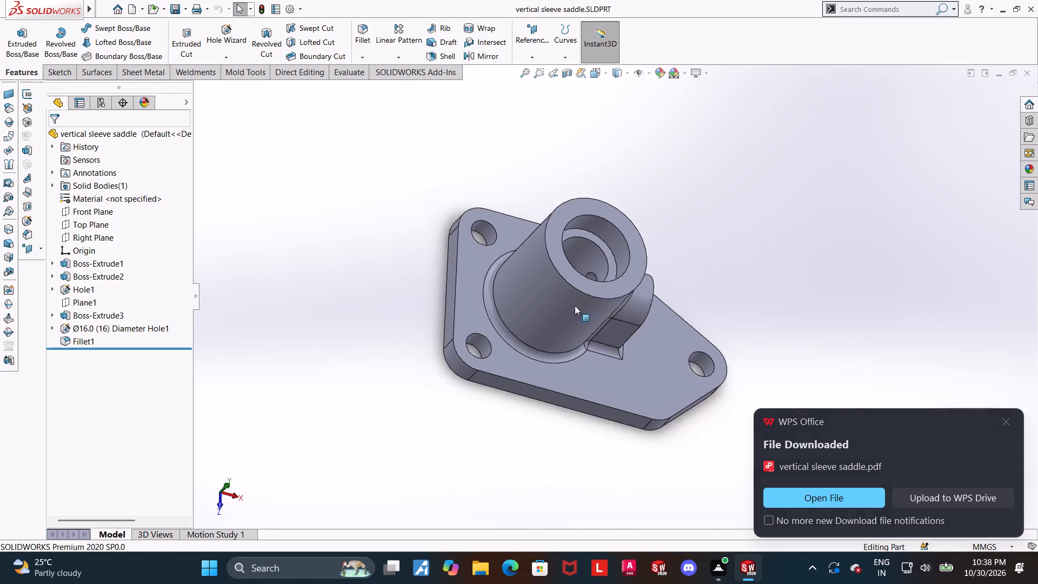